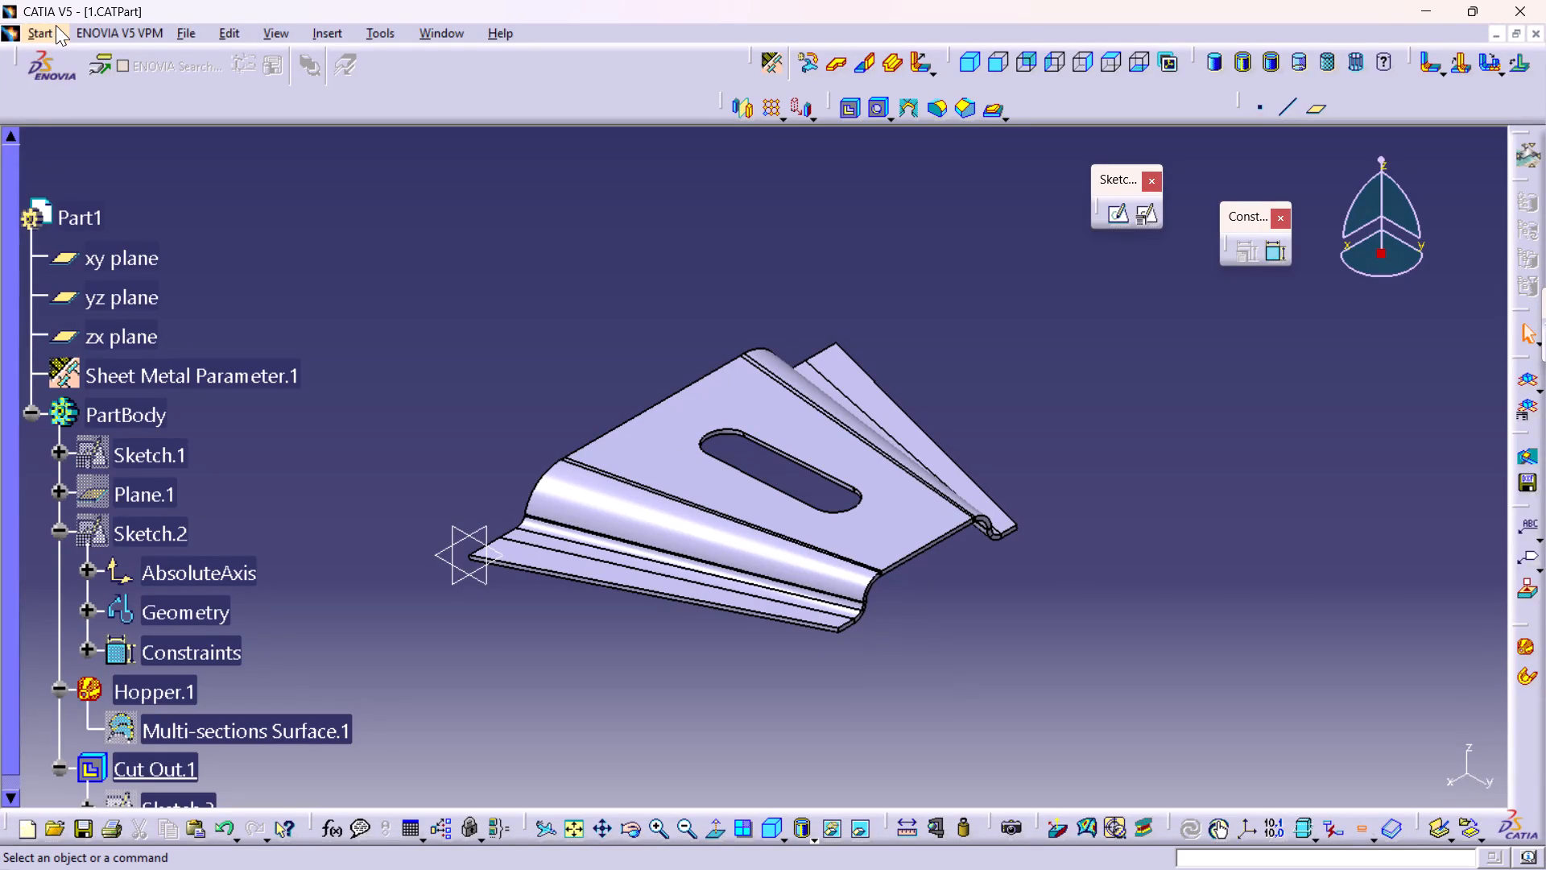
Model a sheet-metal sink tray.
Create a new part named Part2 in the Generative Sheetmetal Design workbench with hybrid design enabled.
left_click(34, 23)
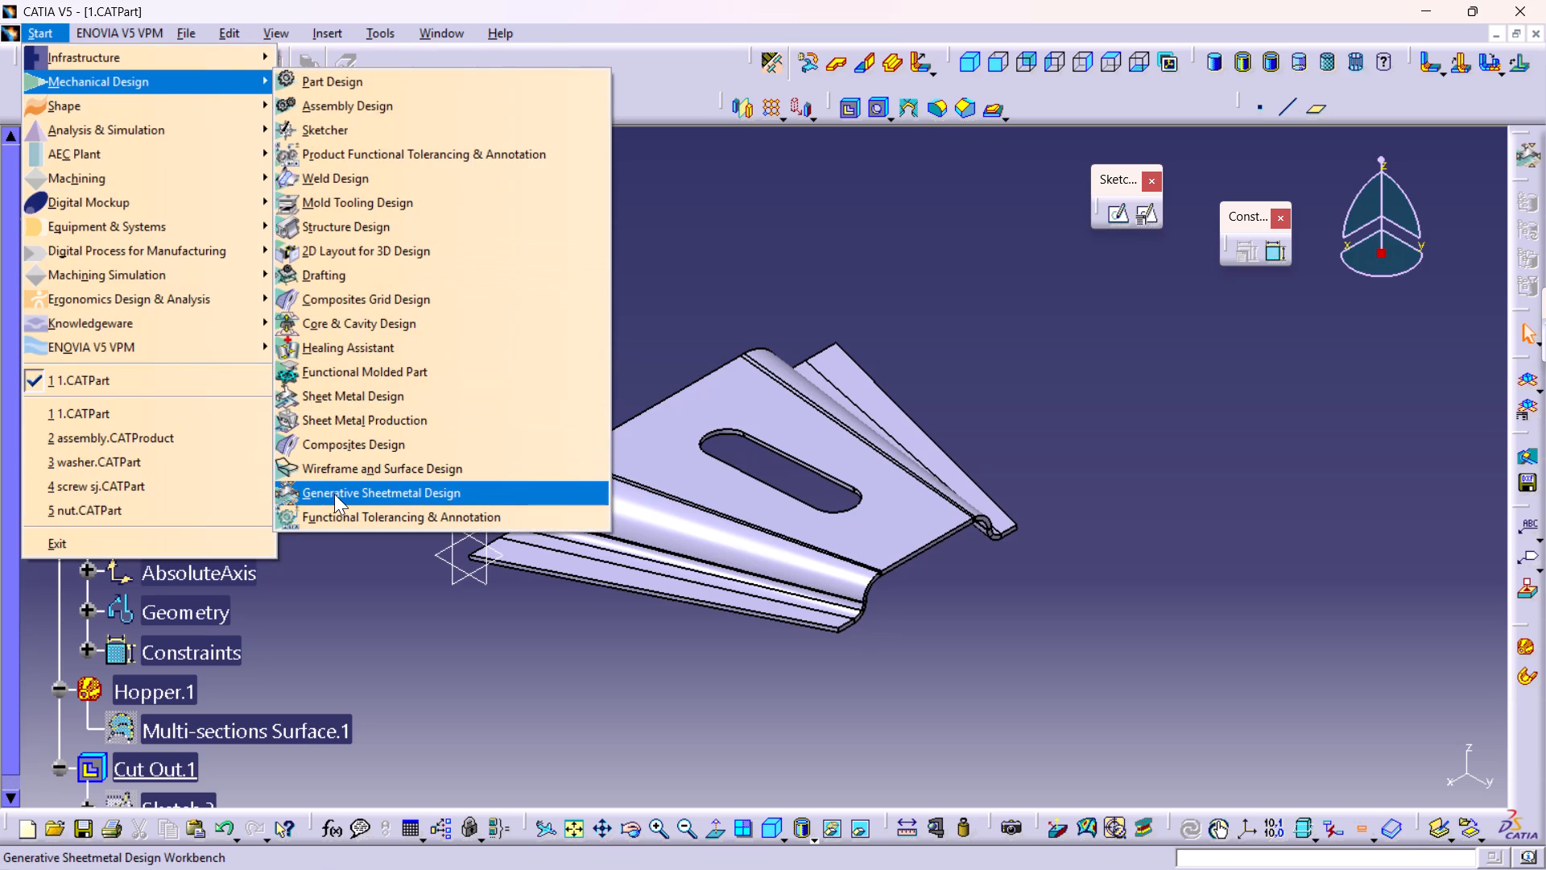
left_click(334, 494)
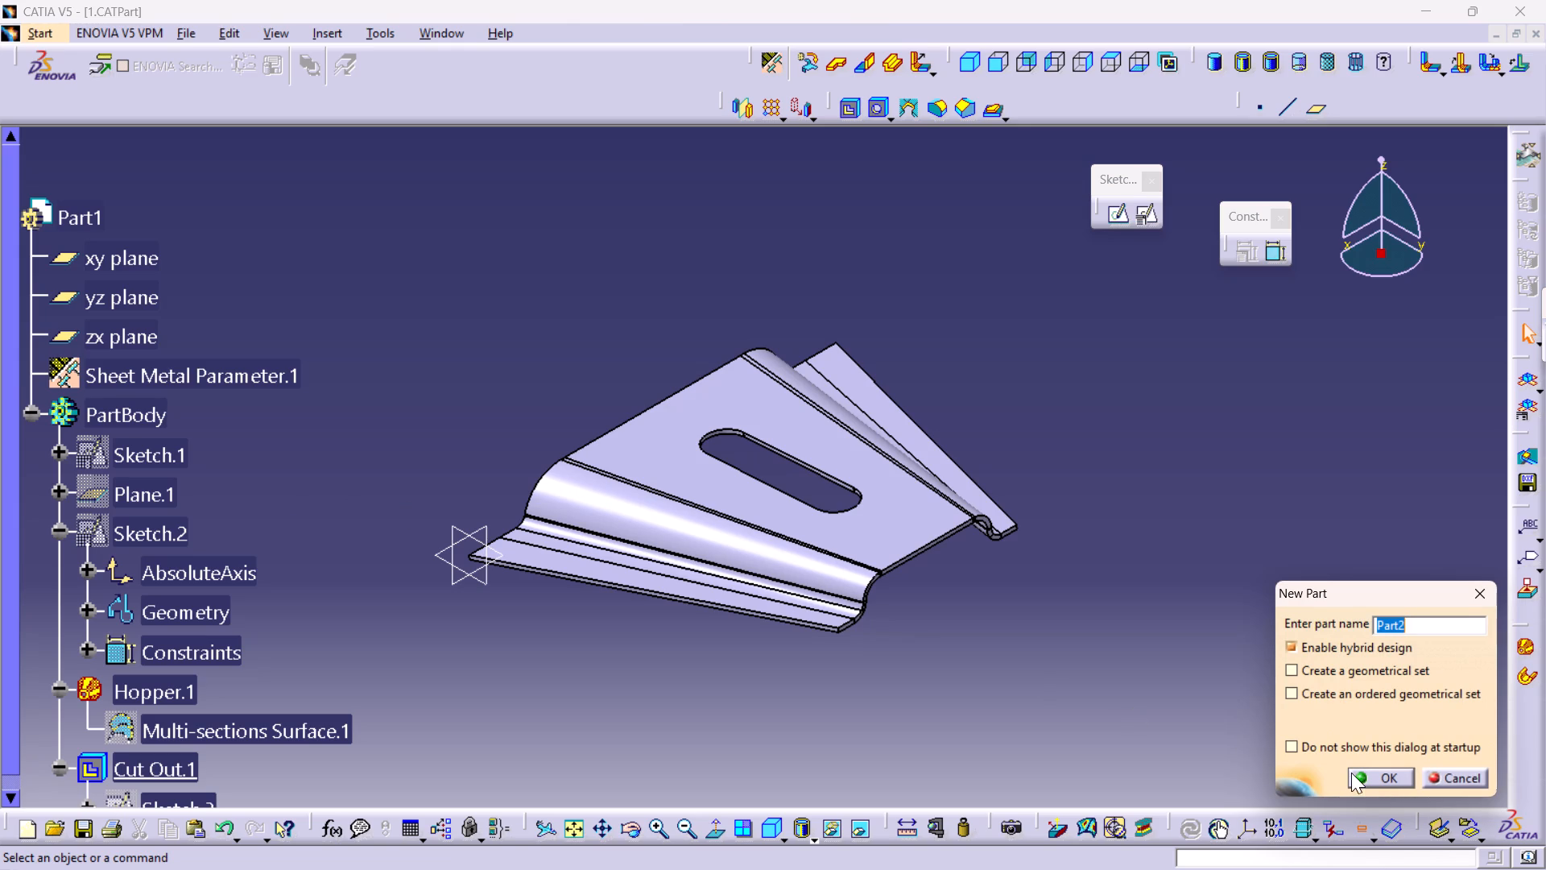
left_click(1363, 771)
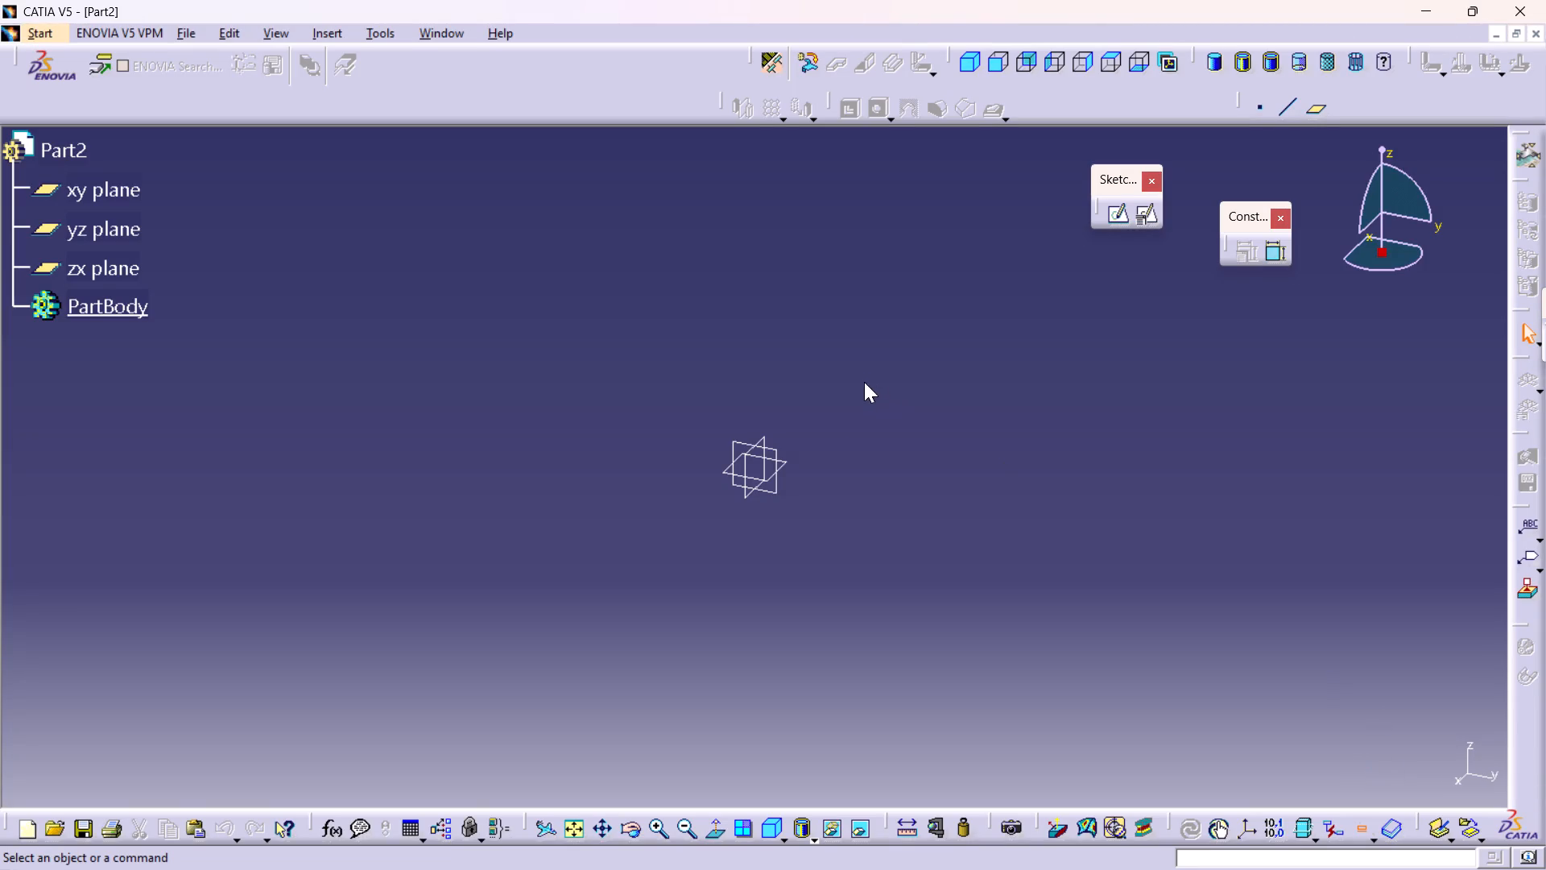
Start a positioned sketch on the xy plane with the axes swapped and the V direction reversed.
left_click(781, 470)
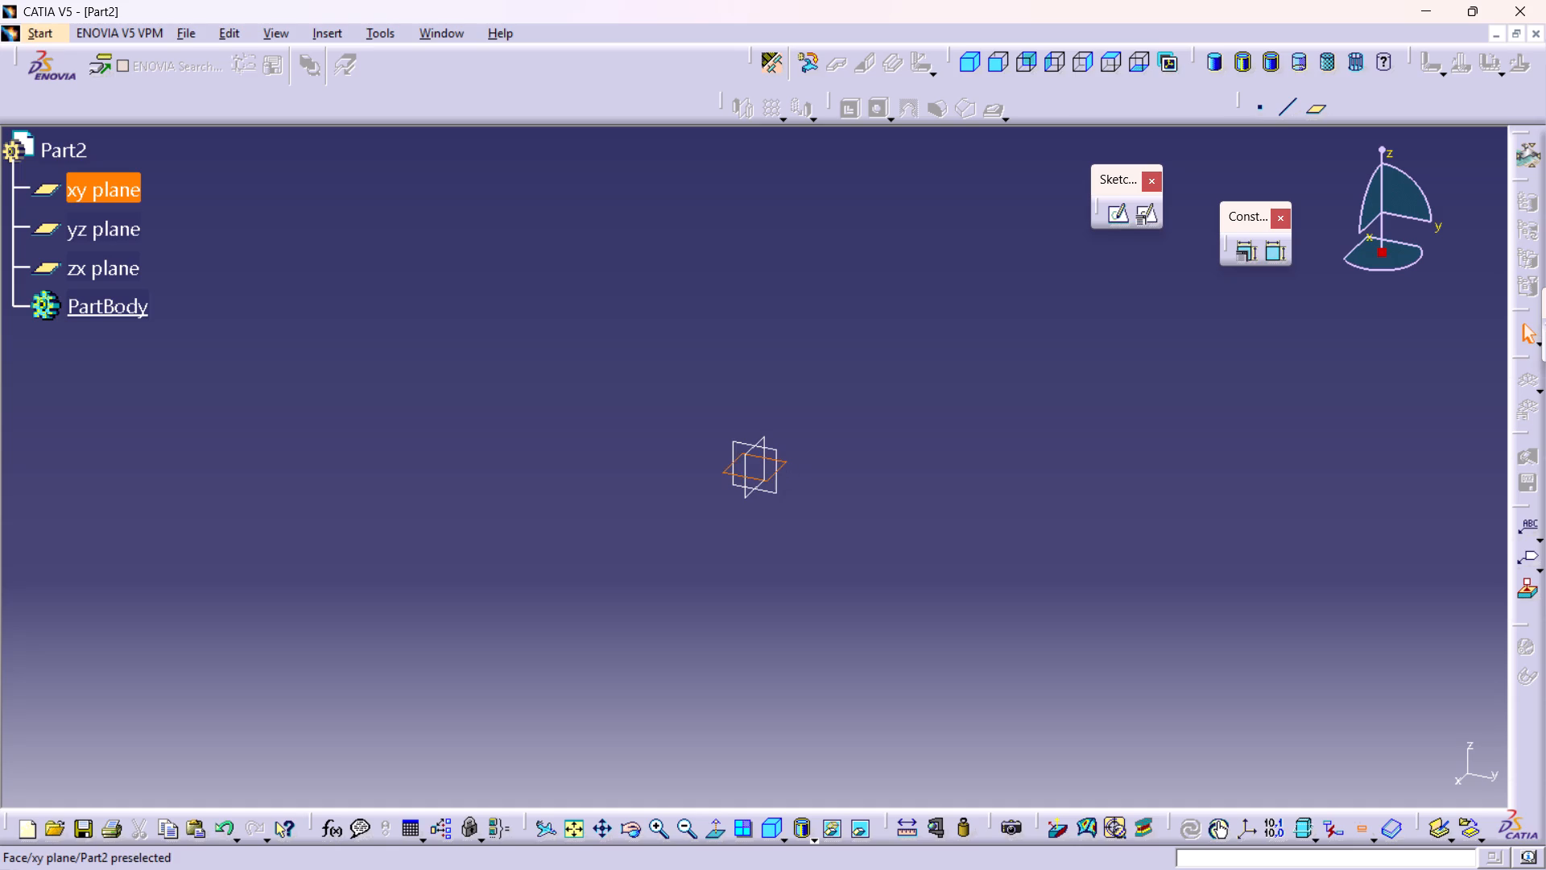
left_click(1146, 214)
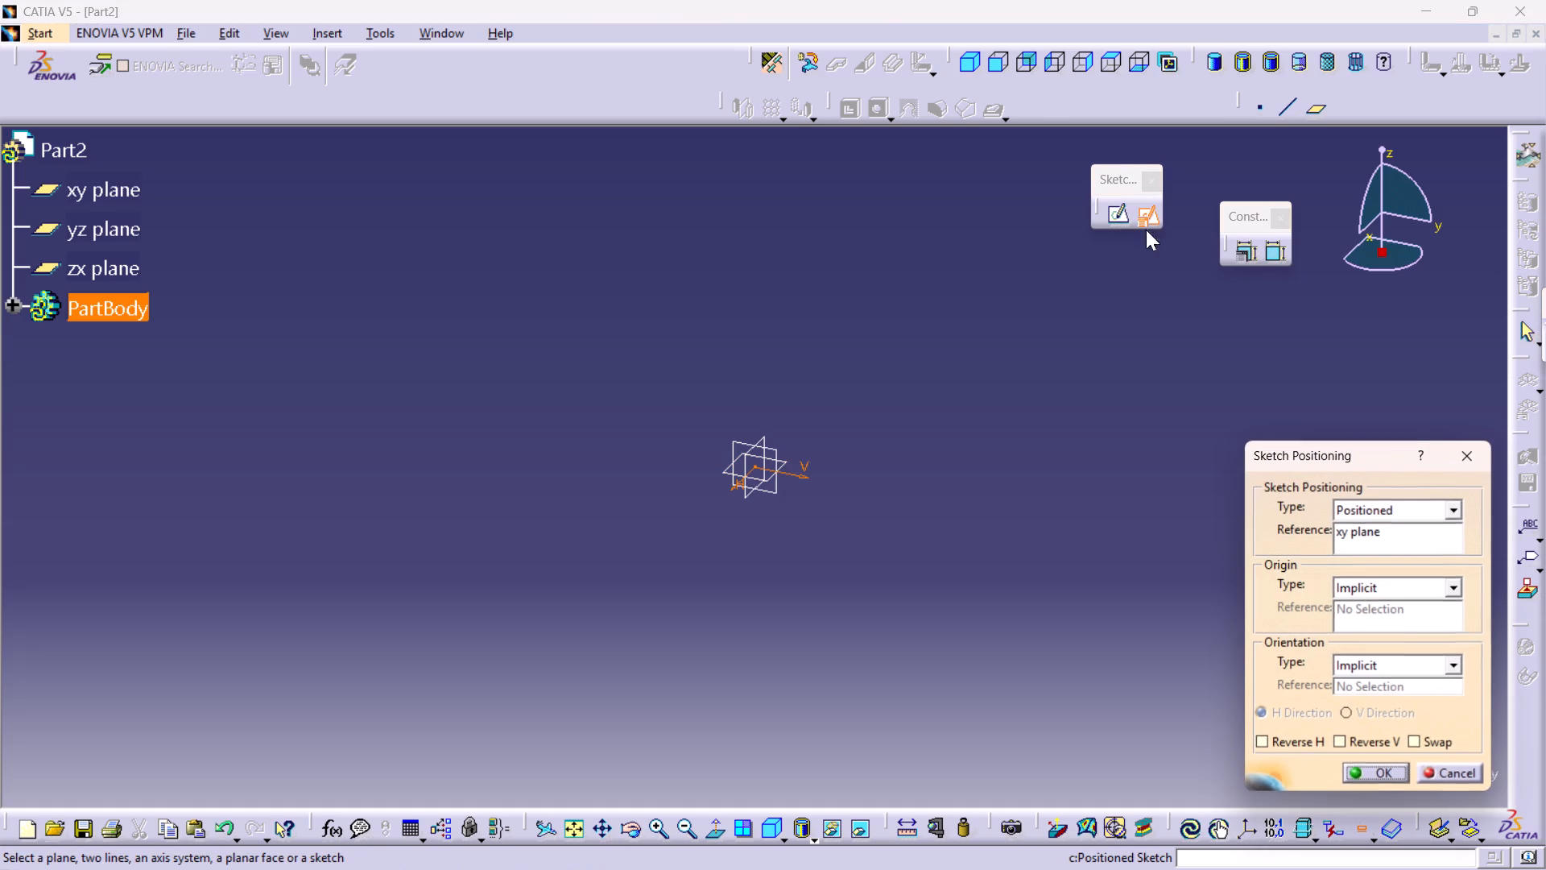
left_click(1408, 738)
left_click(1346, 737)
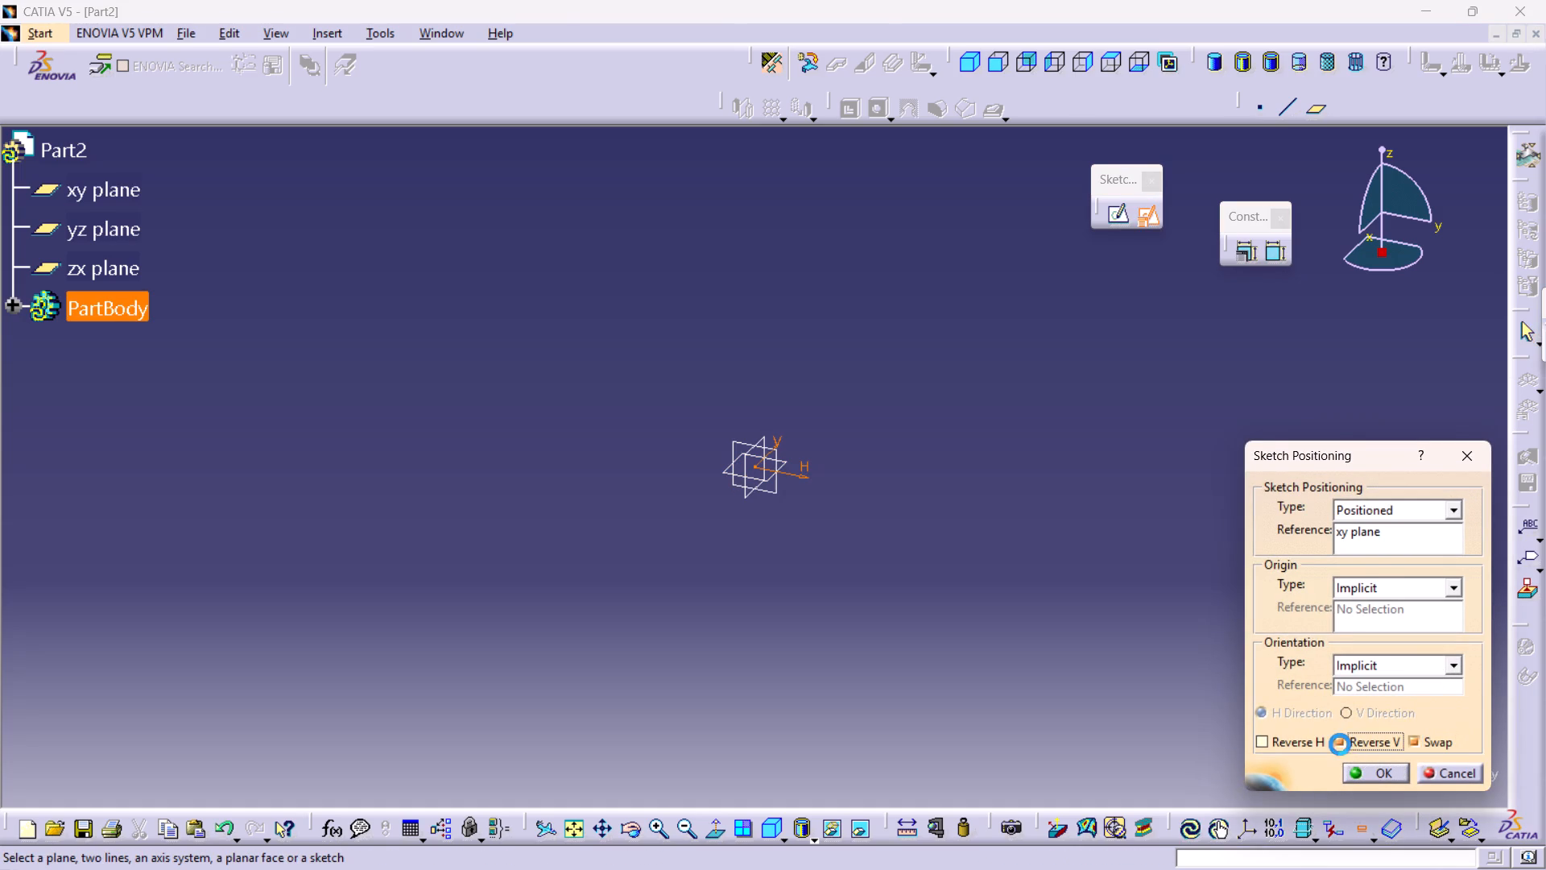
left_click(1378, 773)
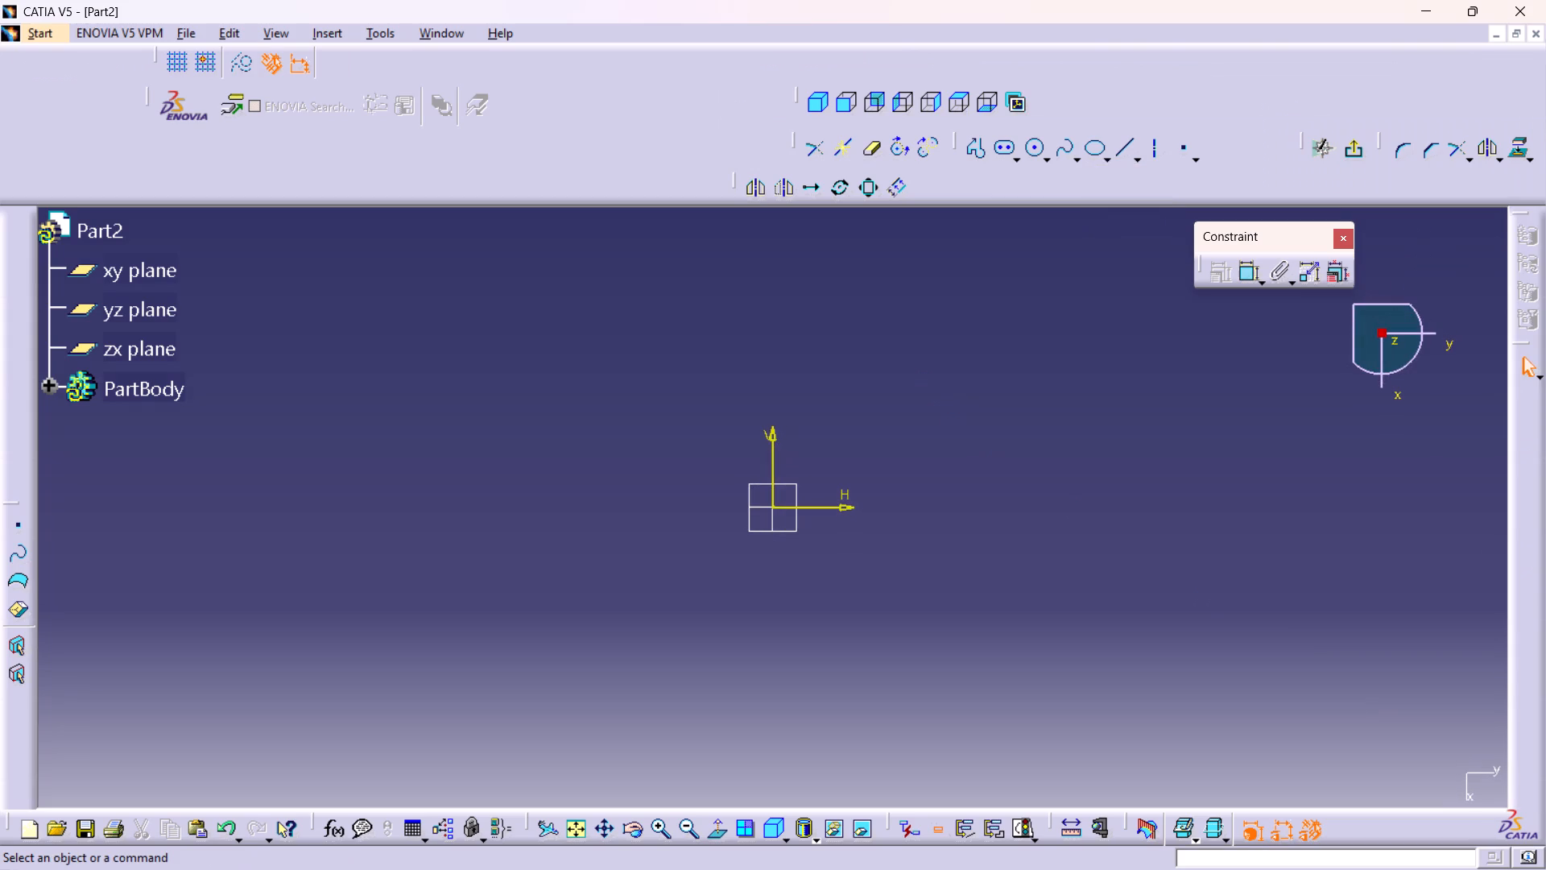
Sketch a centered rectangle at the origin, about 180 mm wide and 88 mm high.
left_click(1015, 151)
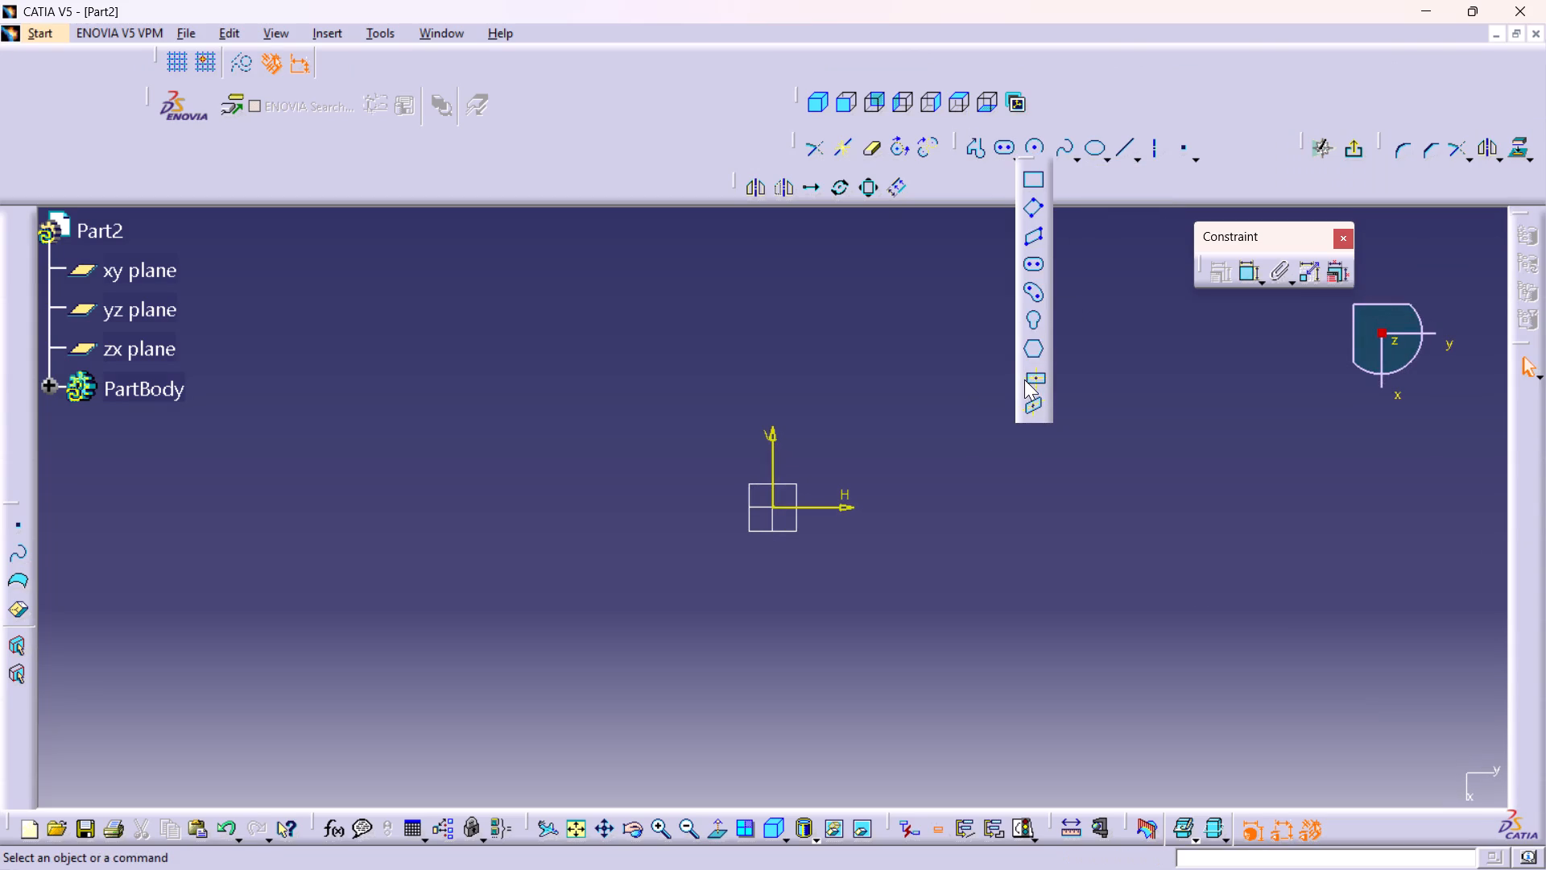
double_click(1031, 375)
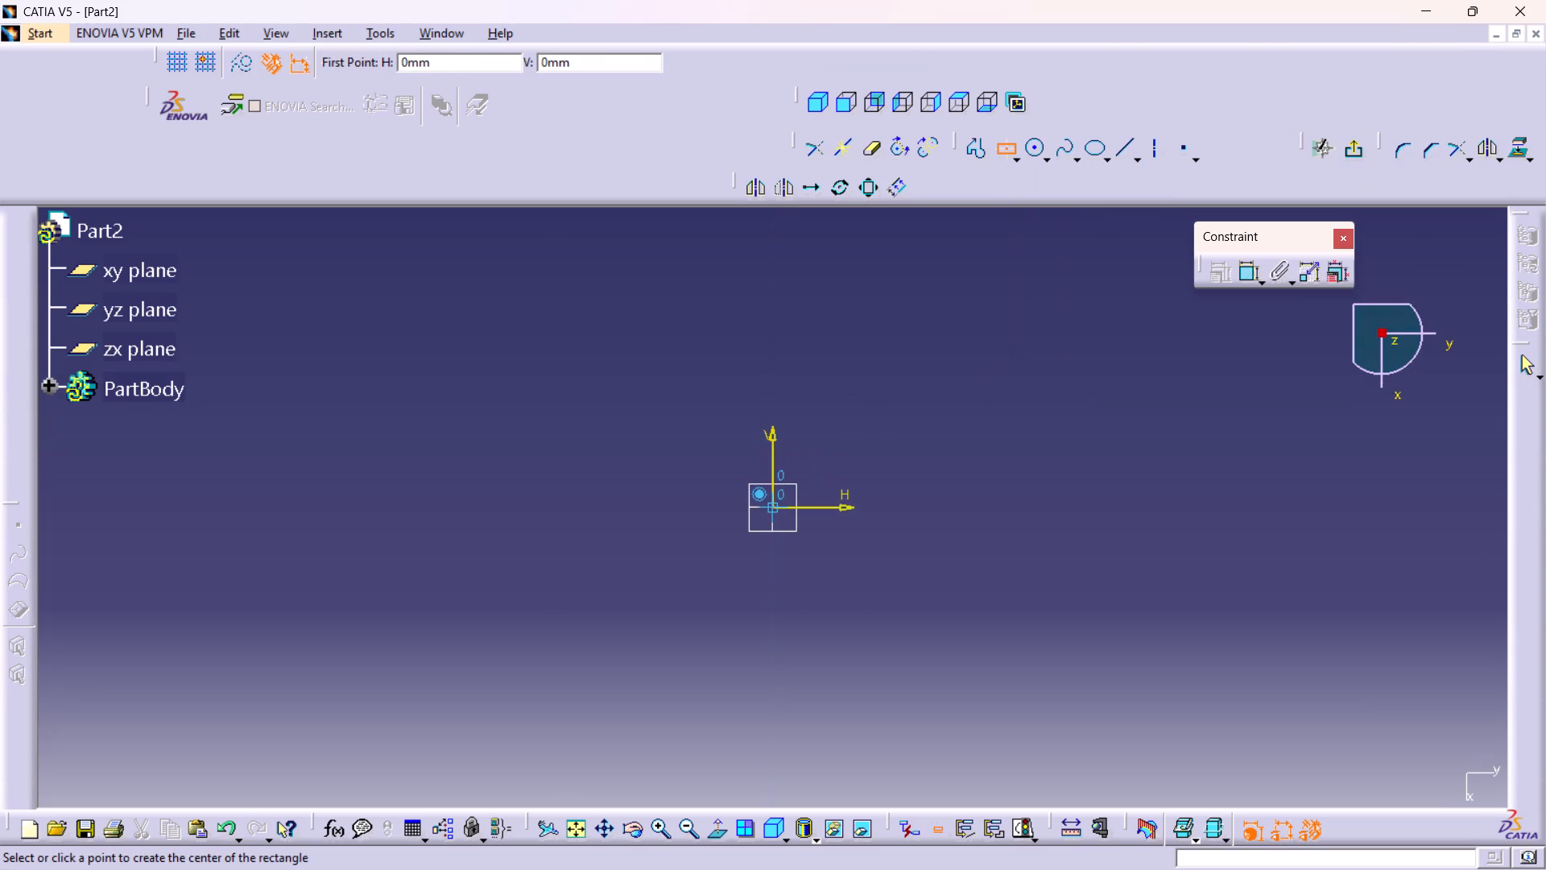
left_click(773, 506)
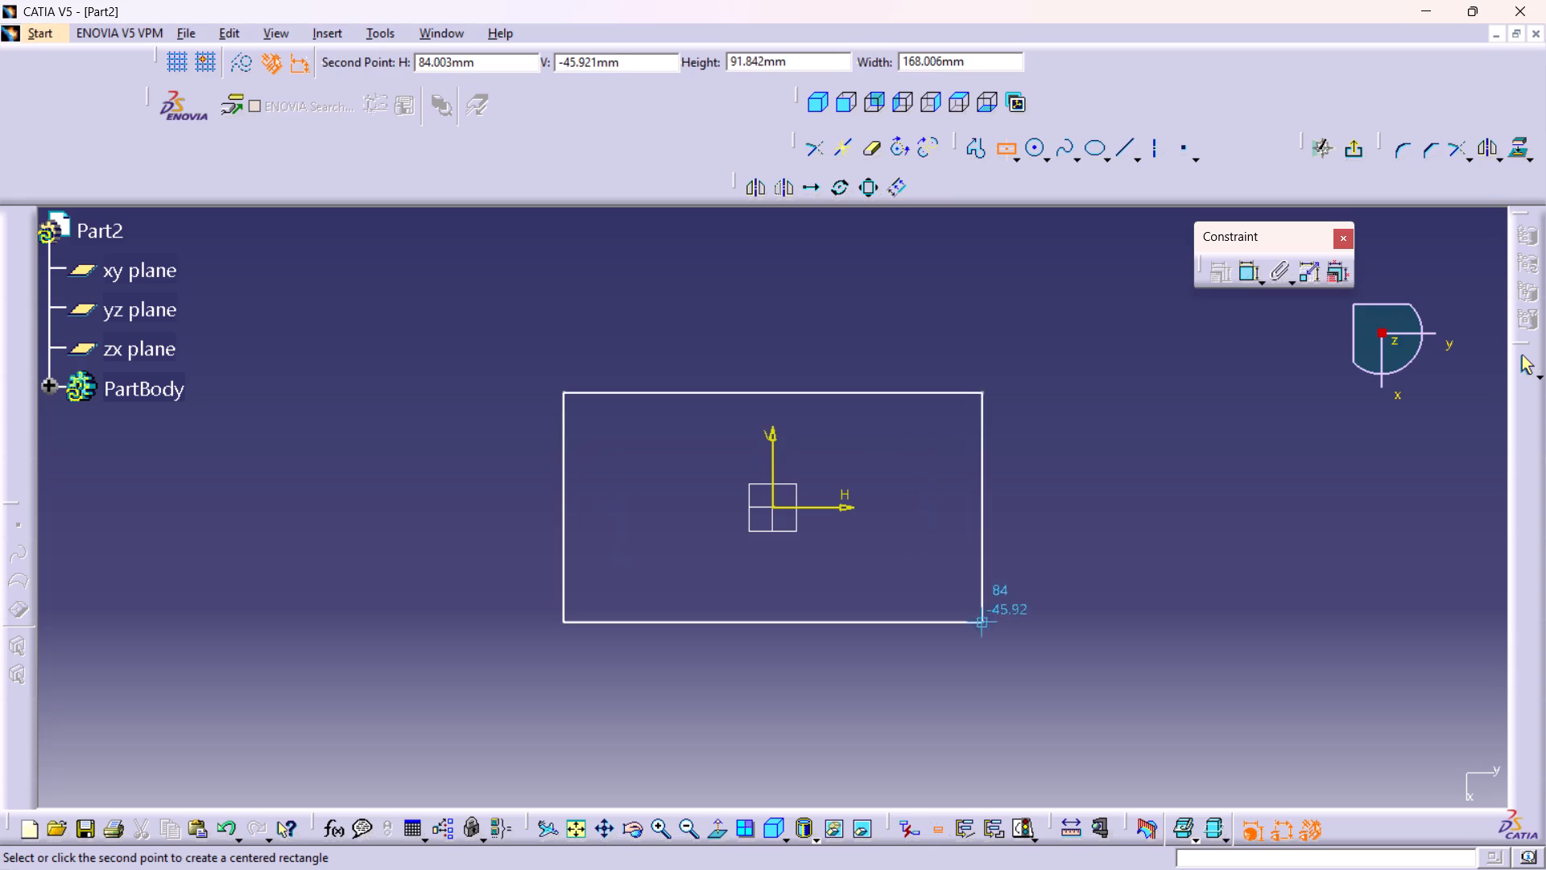
left_click(998, 618)
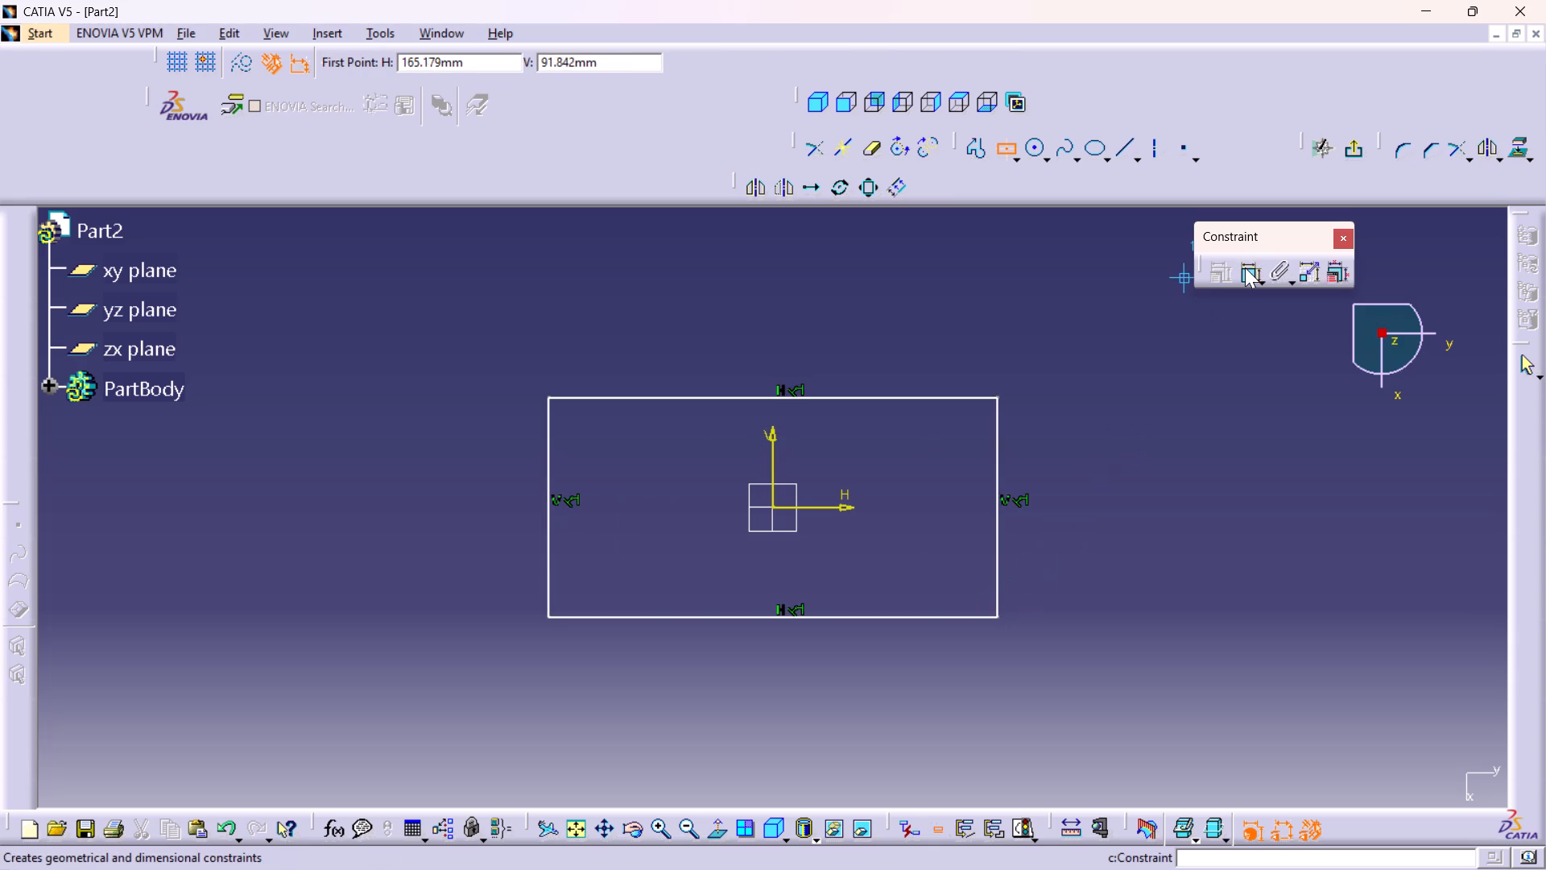
Dimension the distance between the rectangle's two vertical sides and set it to 200 mm.
double_click(1245, 267)
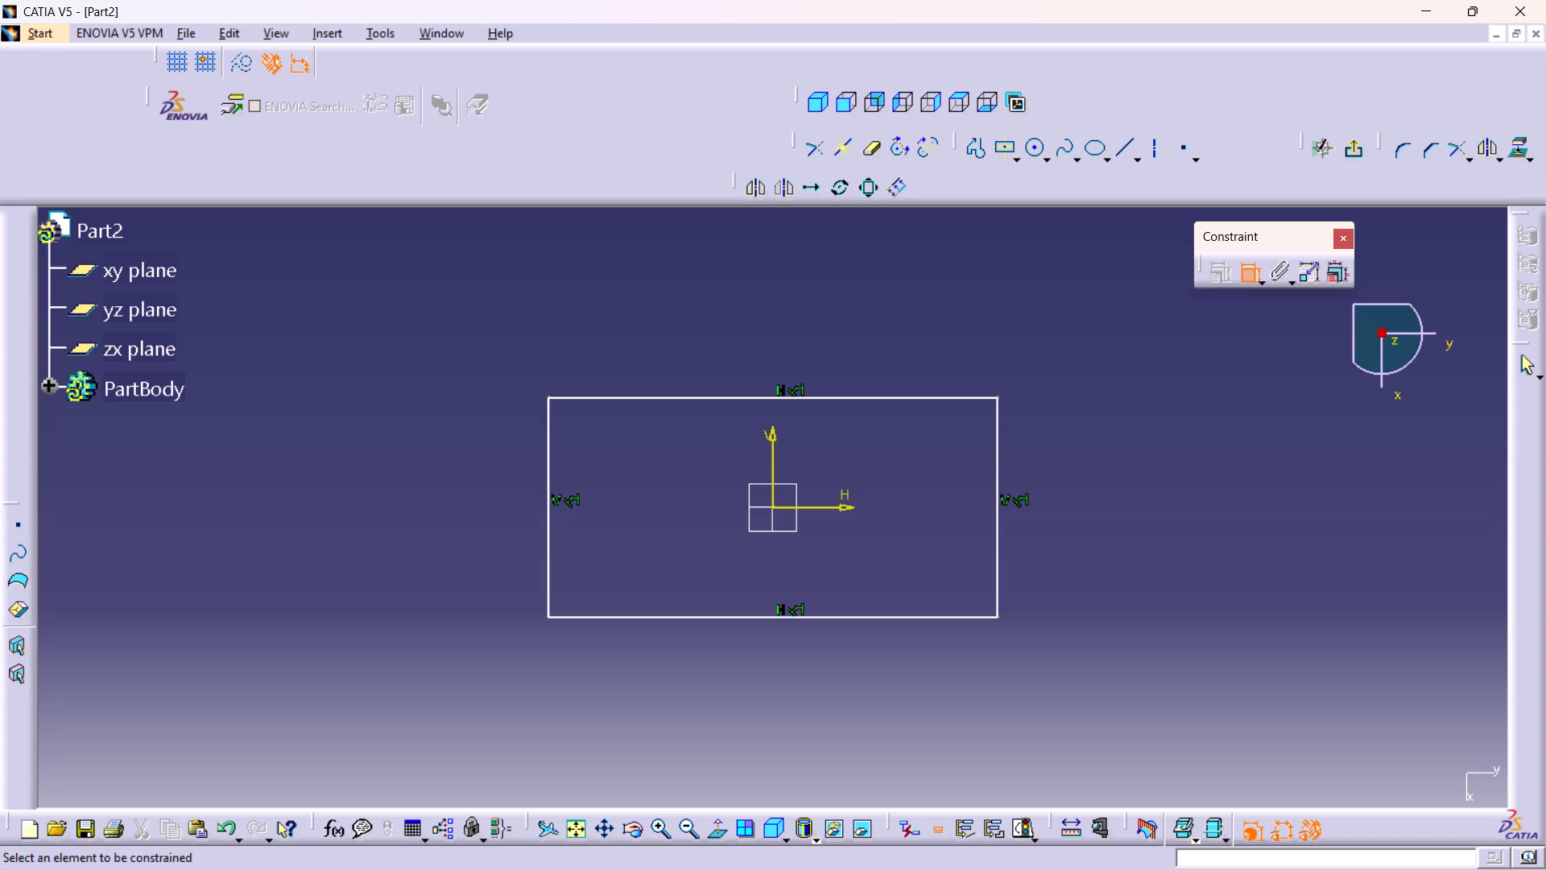
left_click(553, 466)
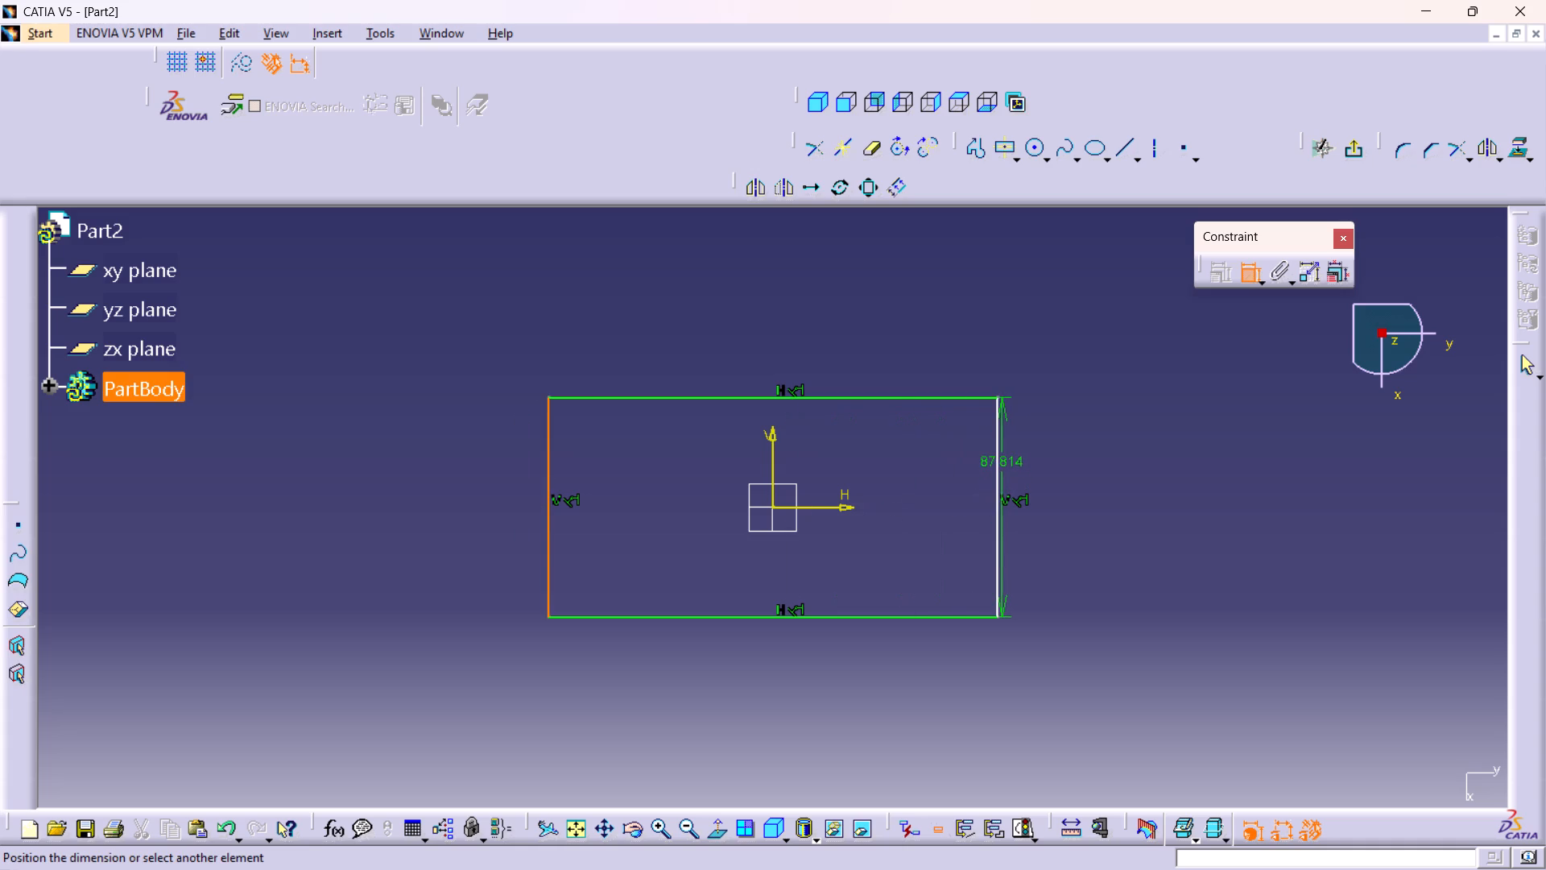
left_click(996, 446)
left_click(794, 698)
double_click(787, 689)
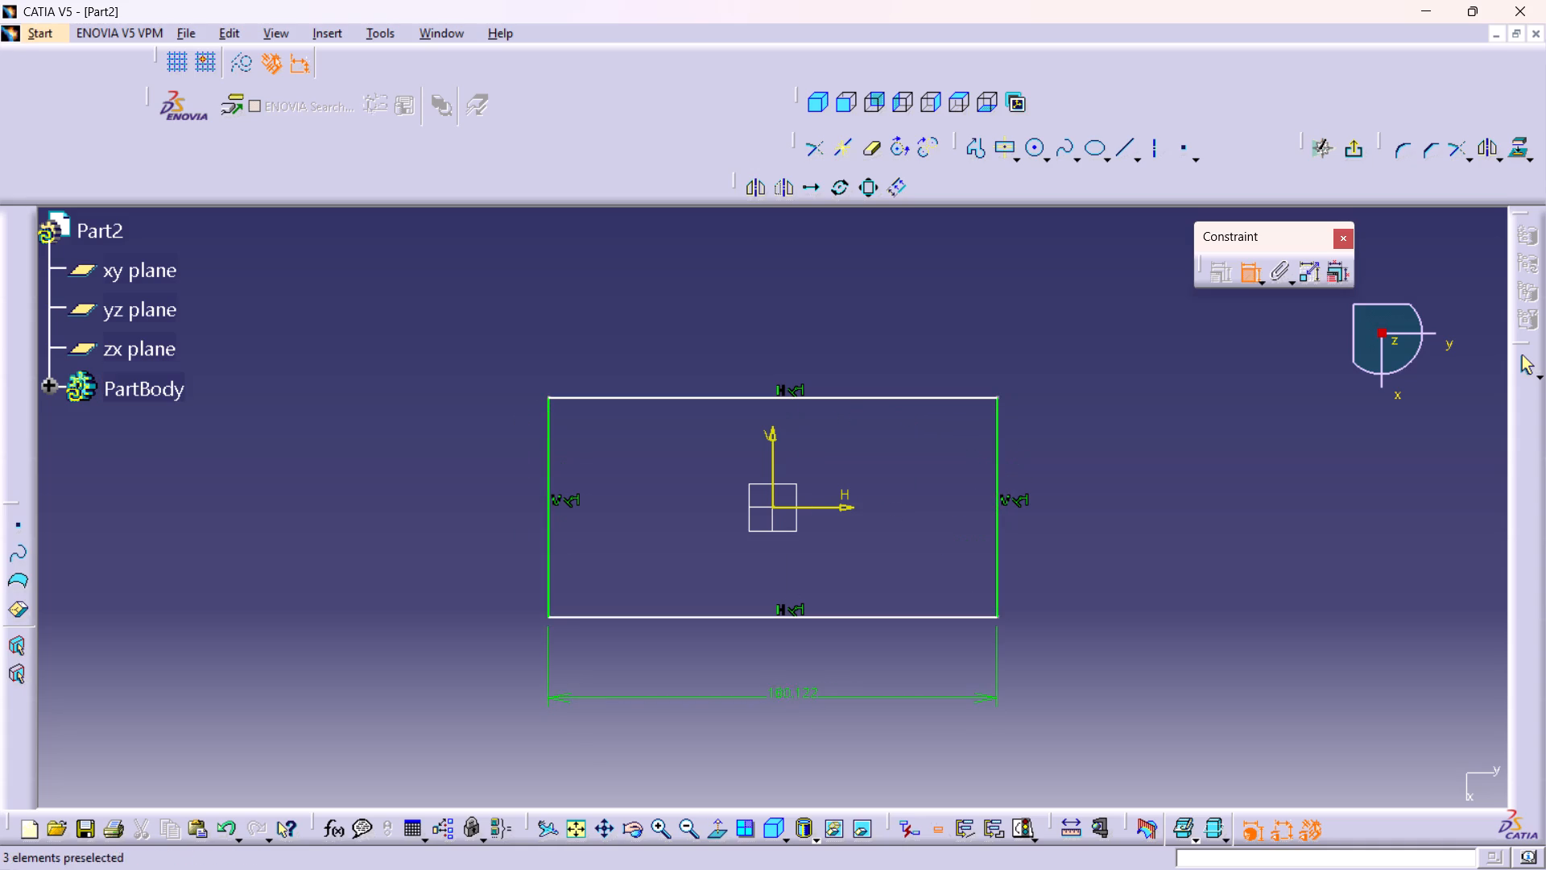
type("200")
key("Return")
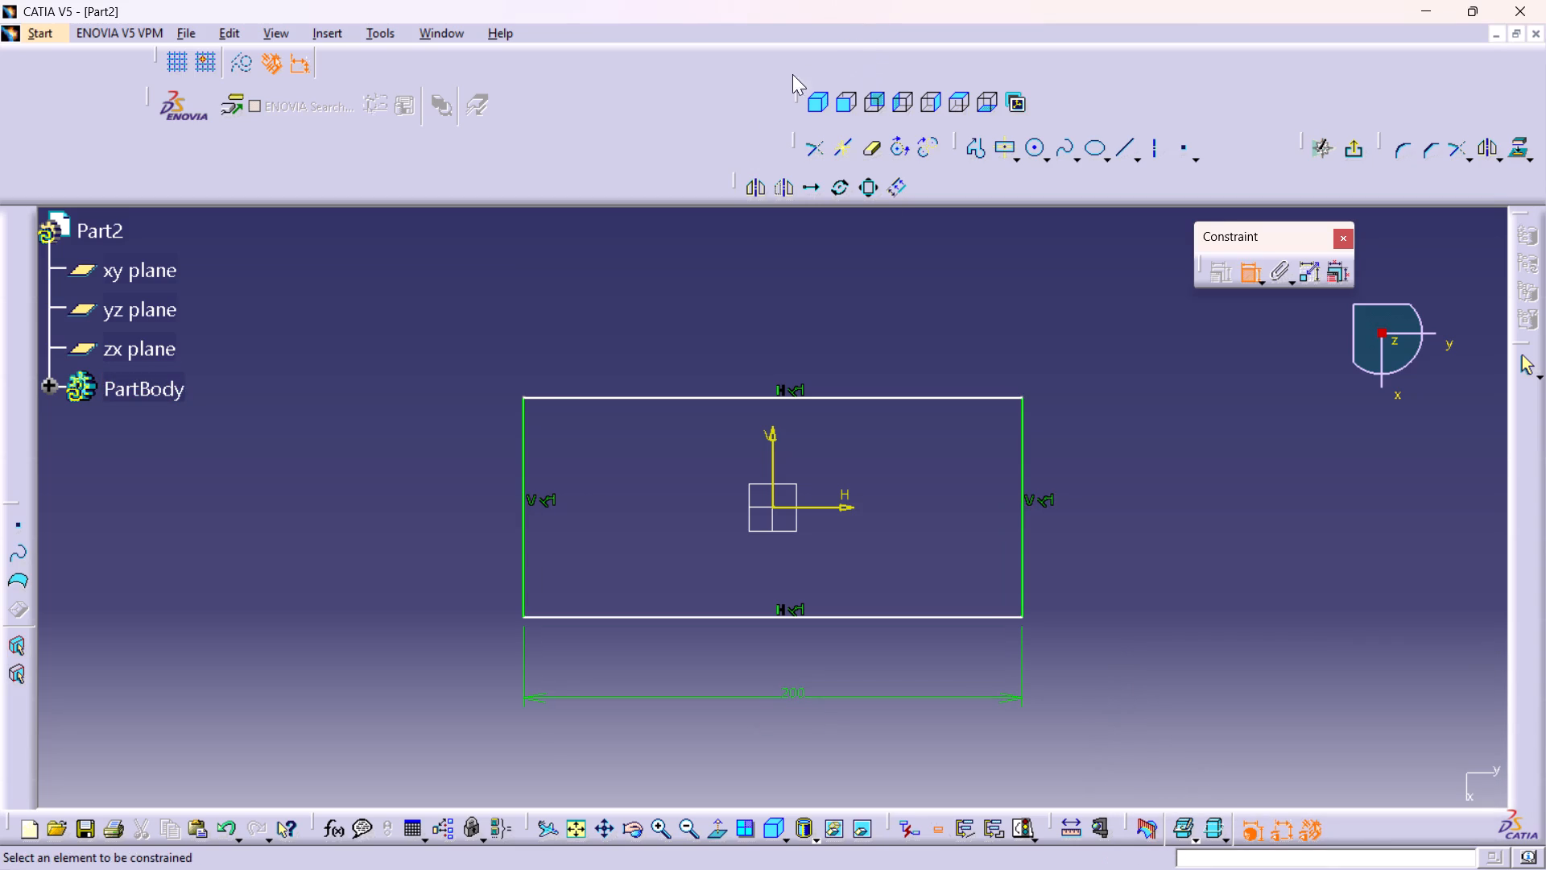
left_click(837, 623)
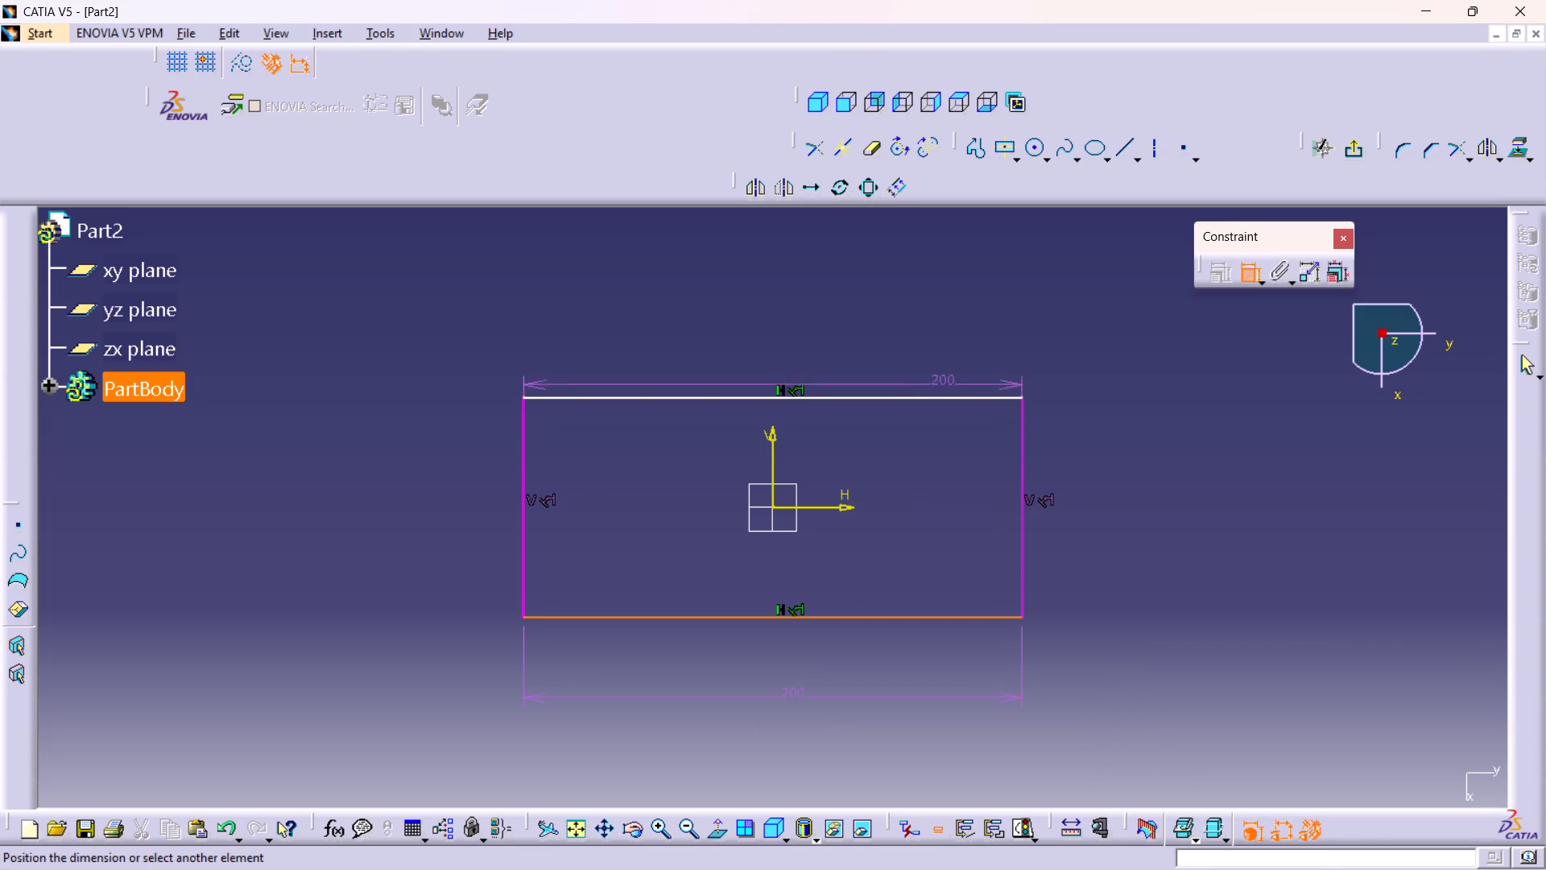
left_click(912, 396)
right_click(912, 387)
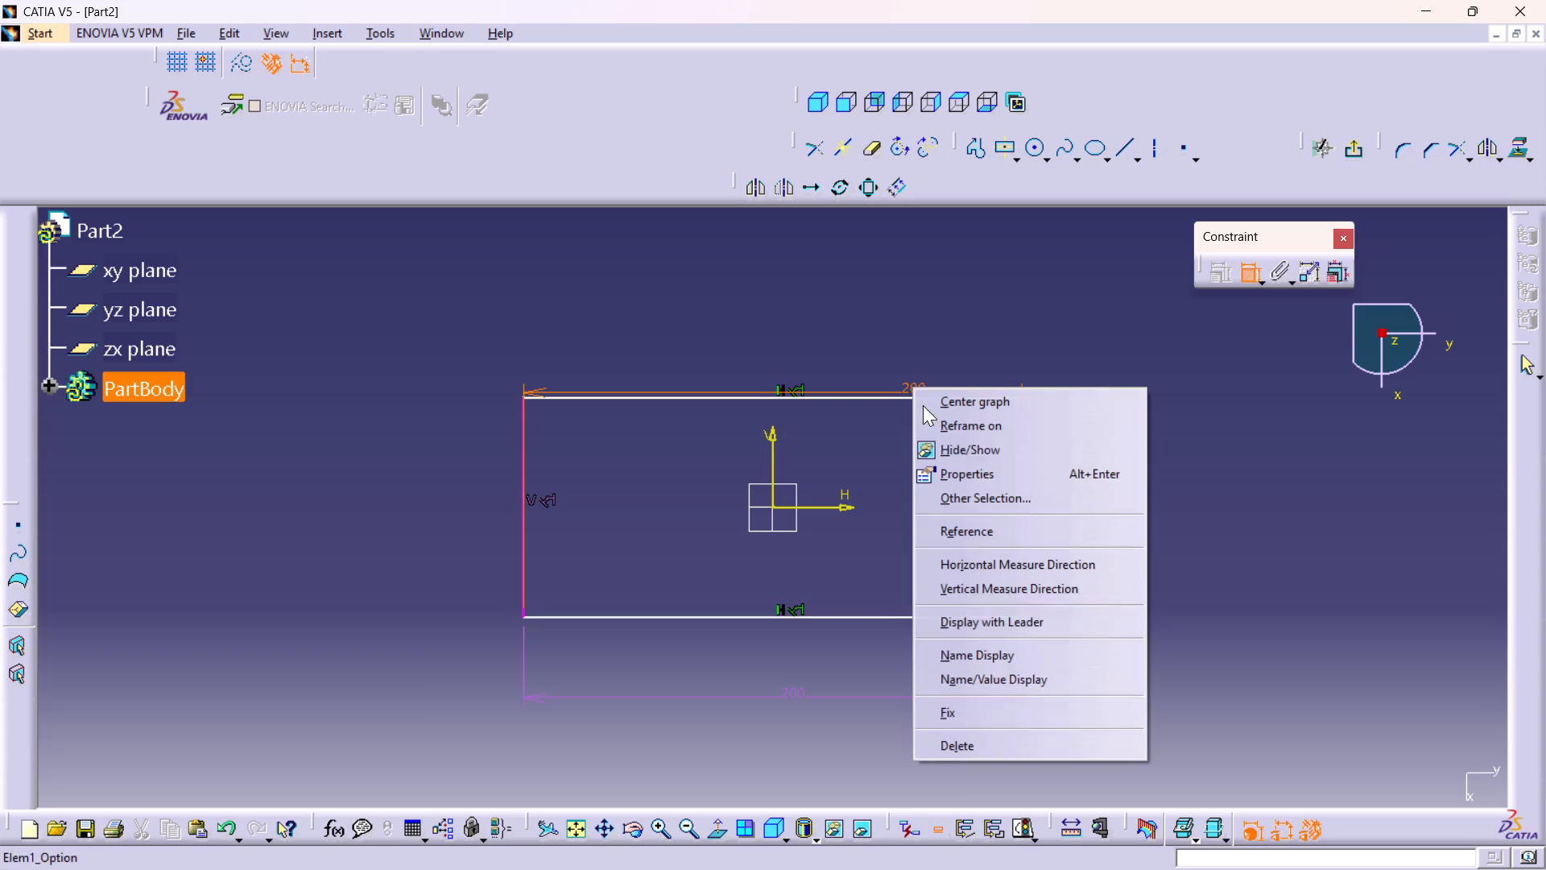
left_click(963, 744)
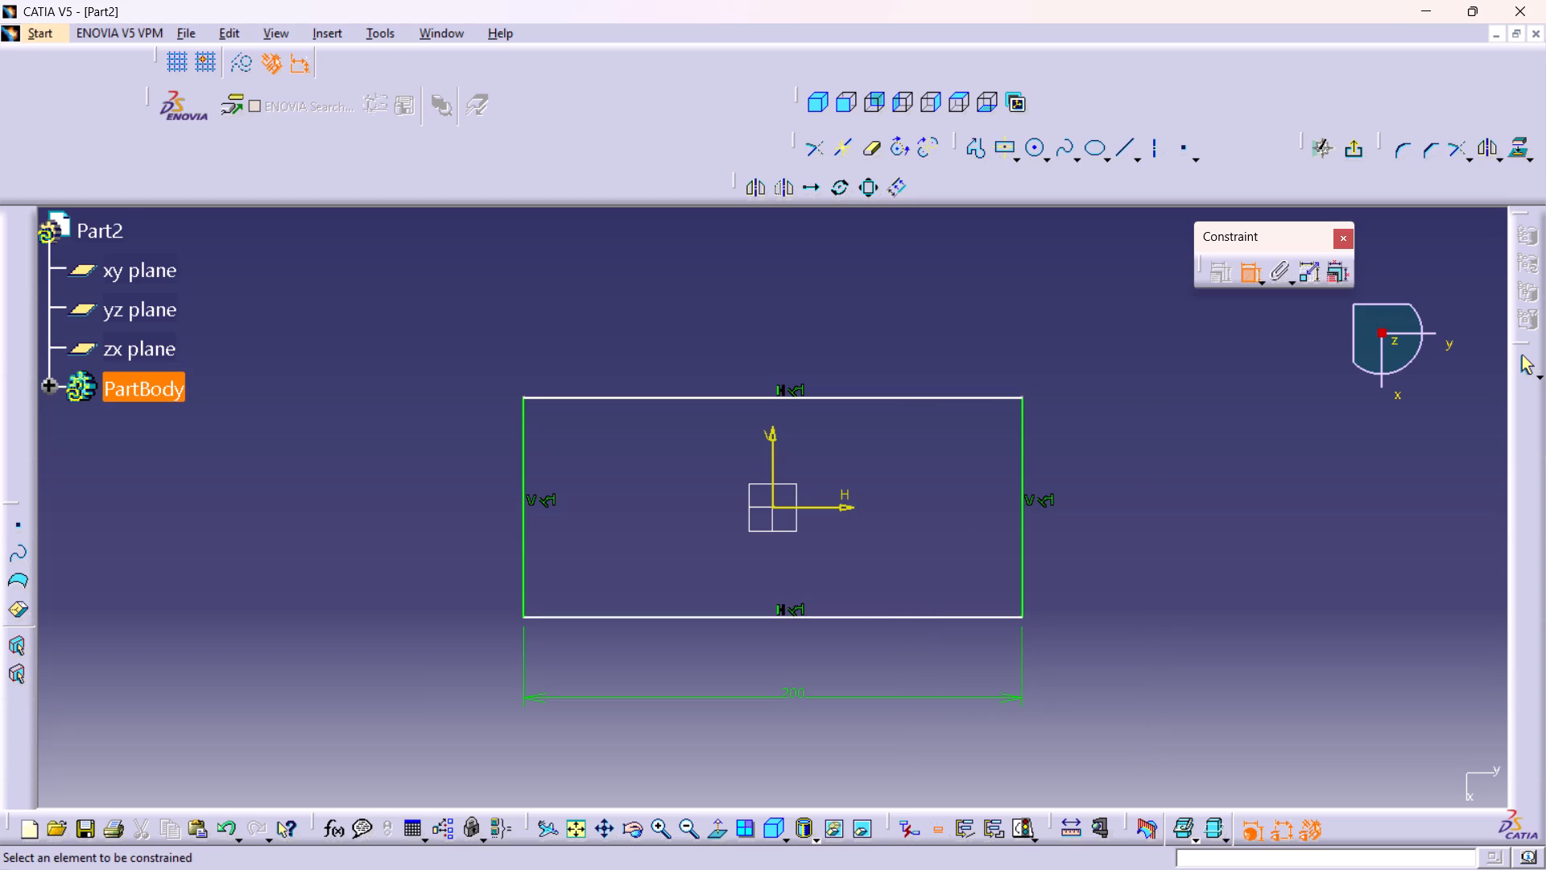
Dimension the distance between the rectangle's two horizontal sides, set it to 60 mm, and exit the sketch.
left_click(870, 615)
left_click(887, 394)
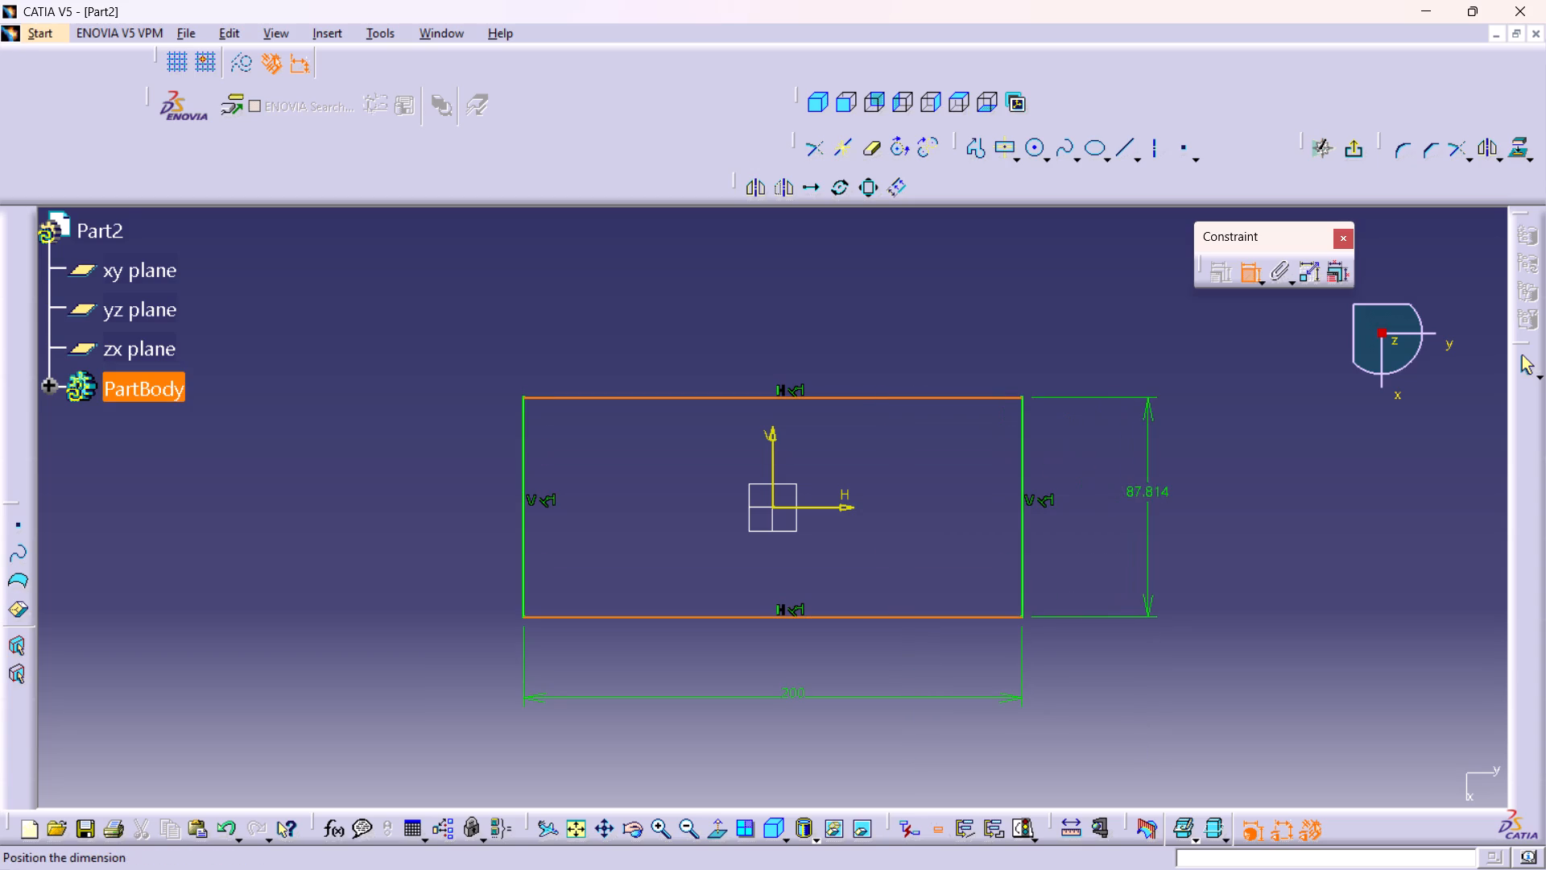
left_click(1148, 495)
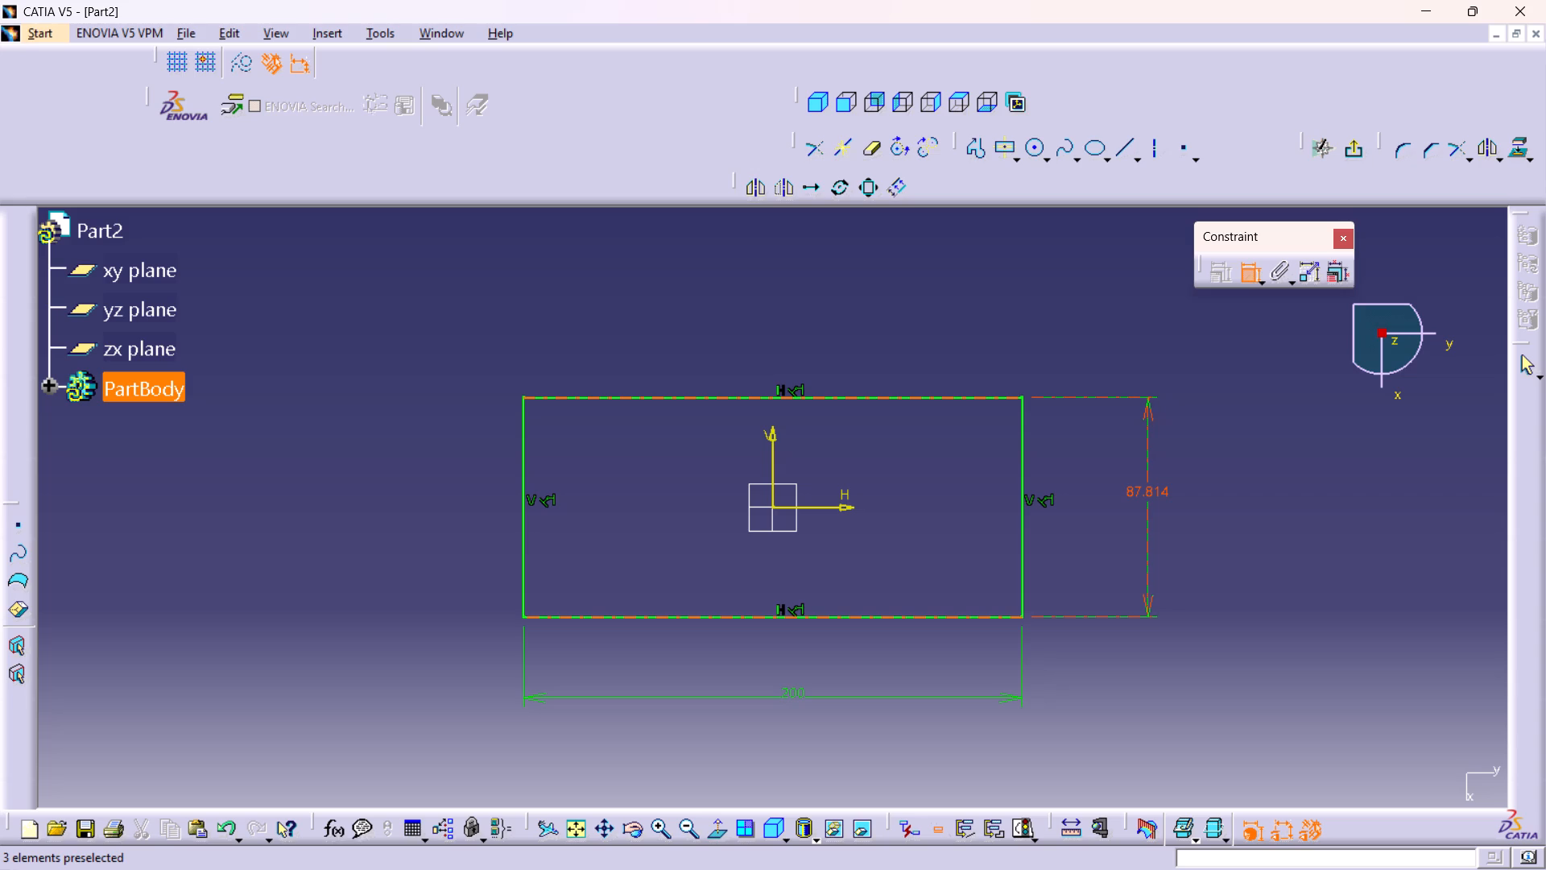
double_click(1135, 490)
type("60")
key("Return")
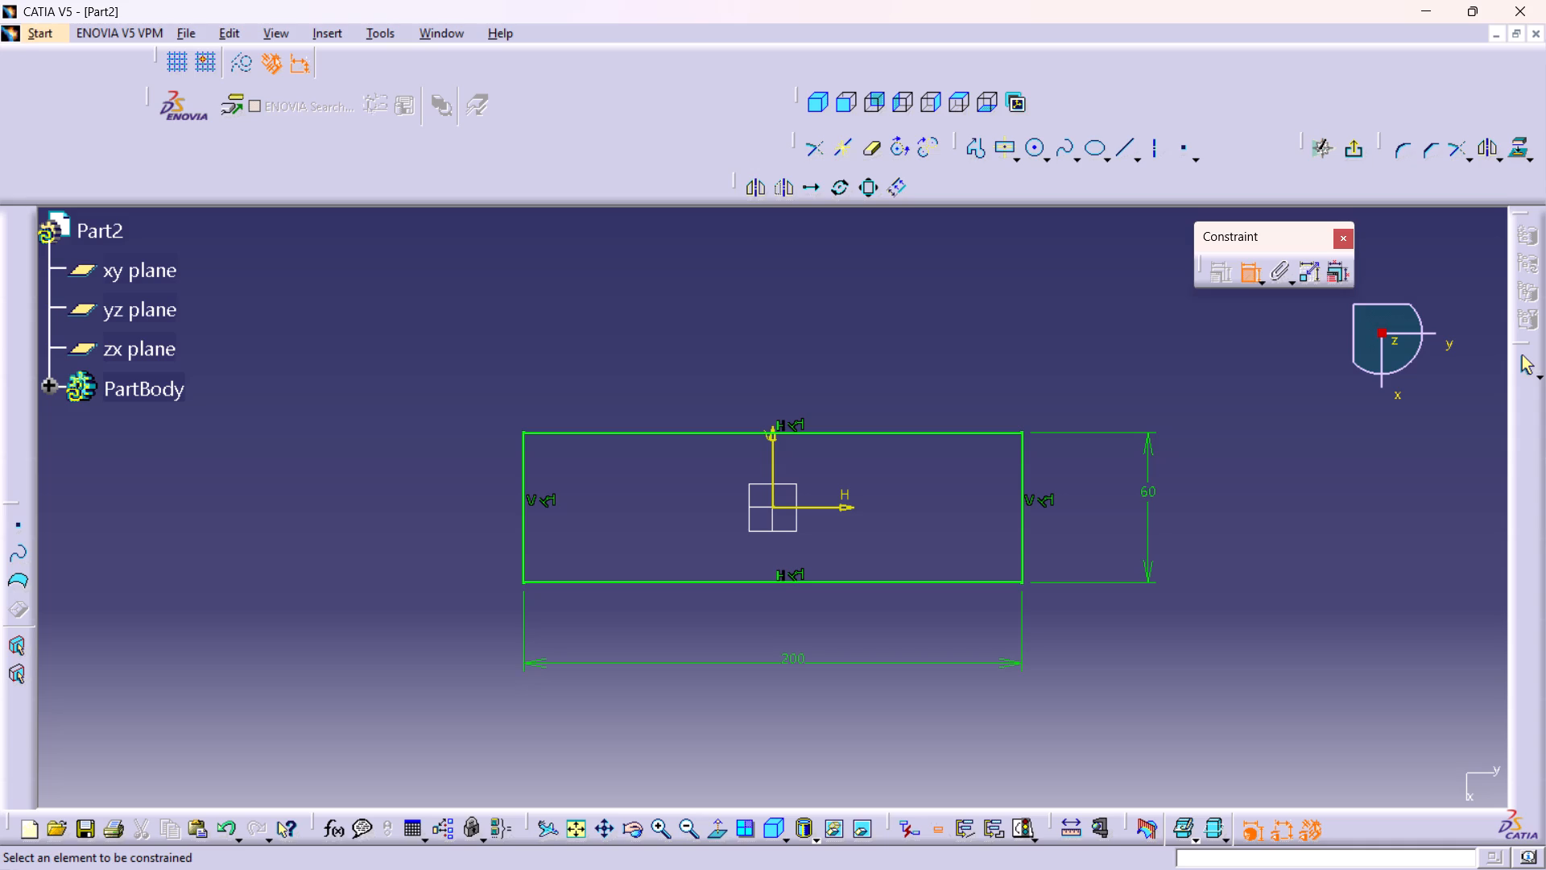
left_click(1349, 152)
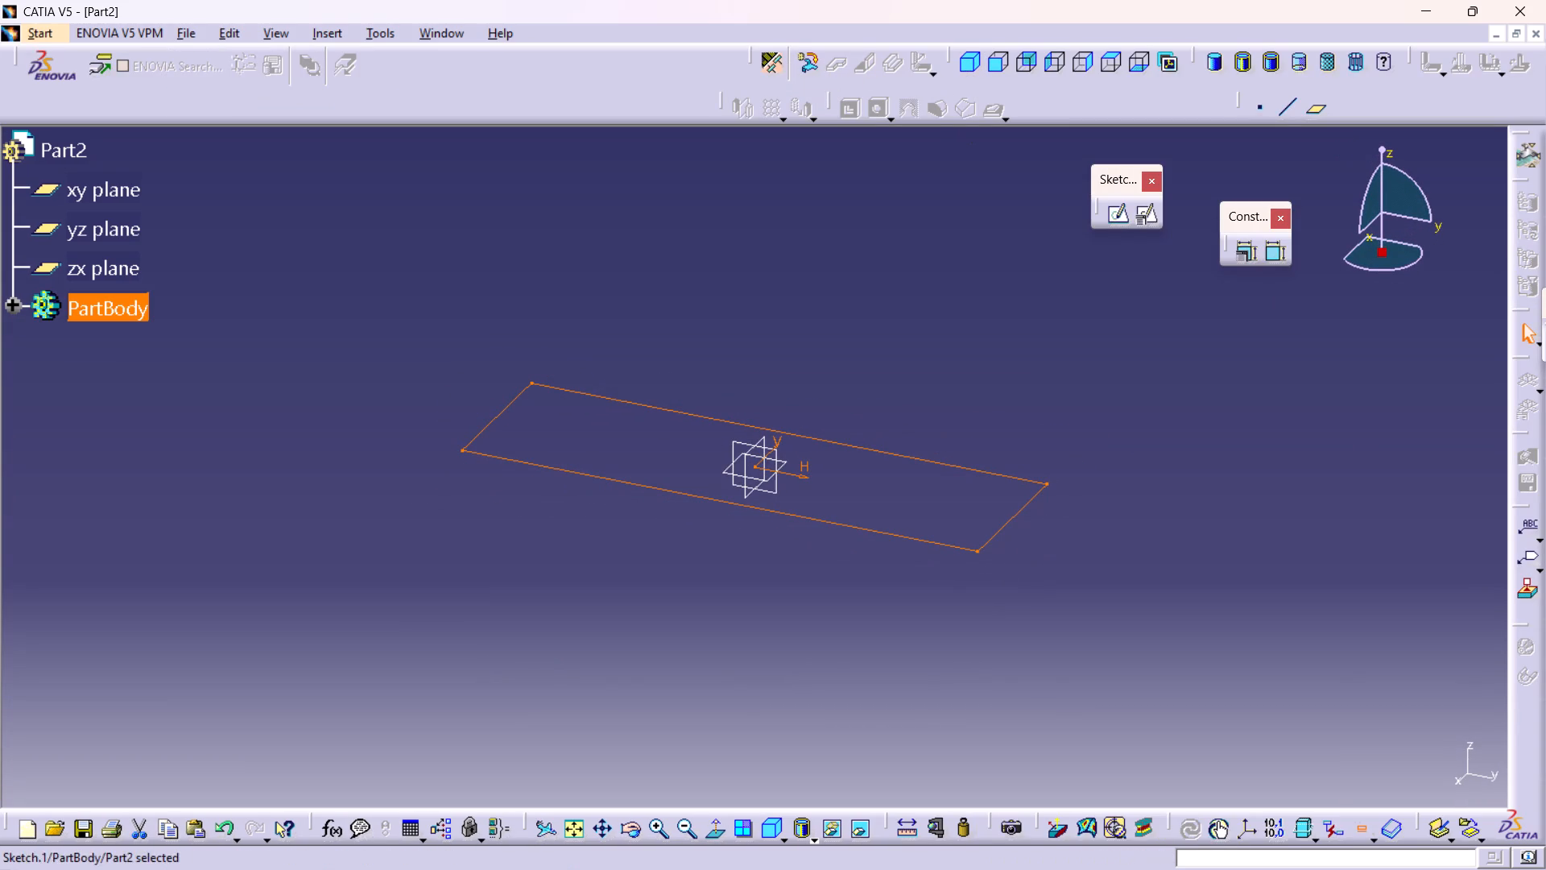
Define the sheet metal parameters with 2 mm thickness and a 4 mm default bend radius.
left_click(783, 60)
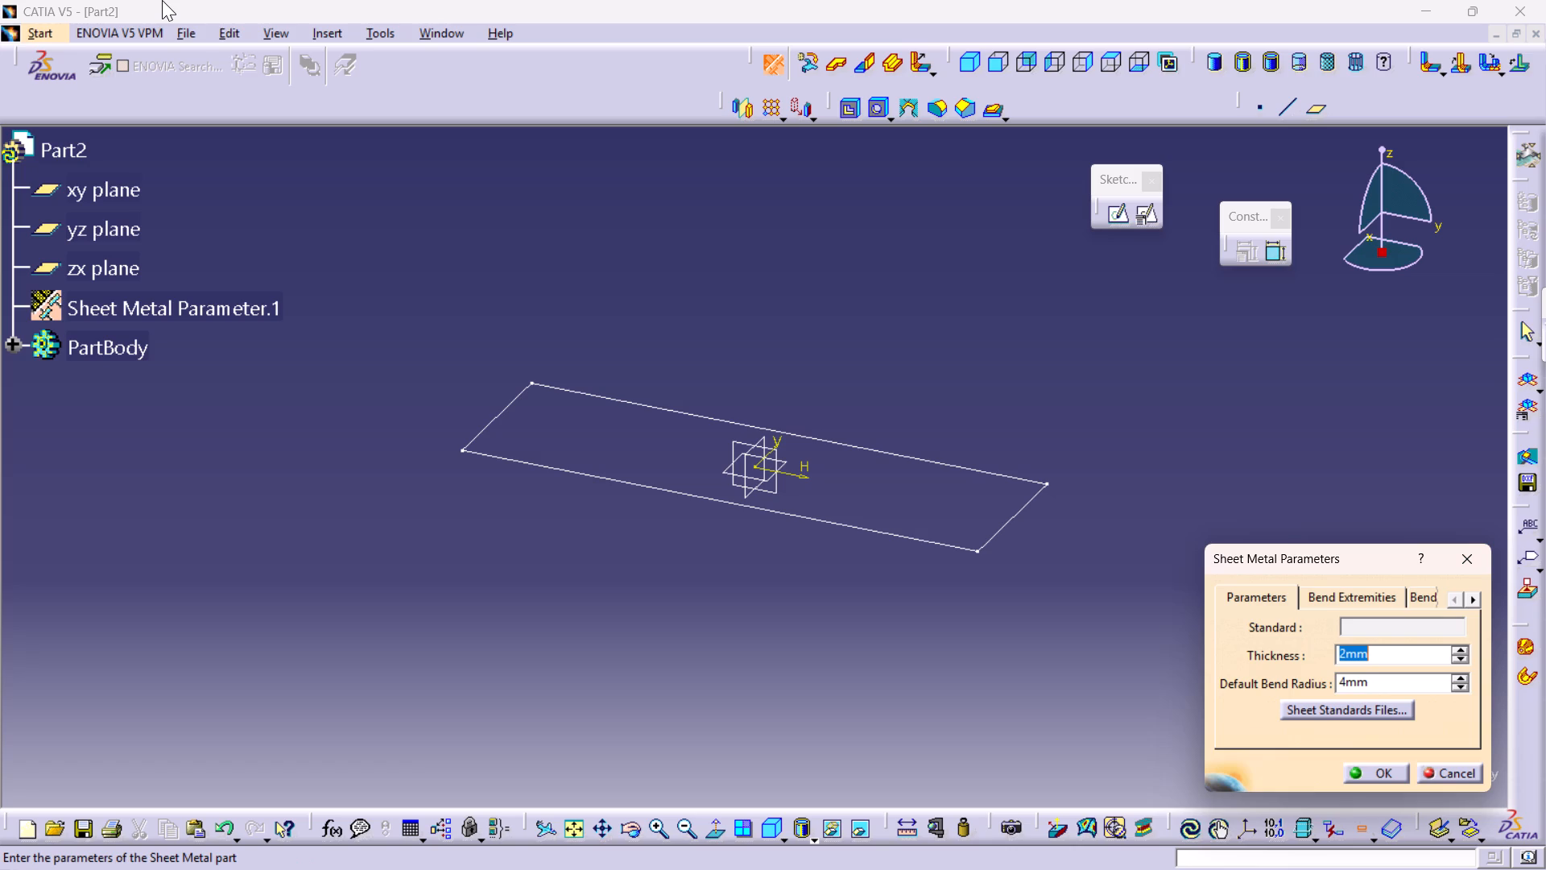
left_click(1473, 555)
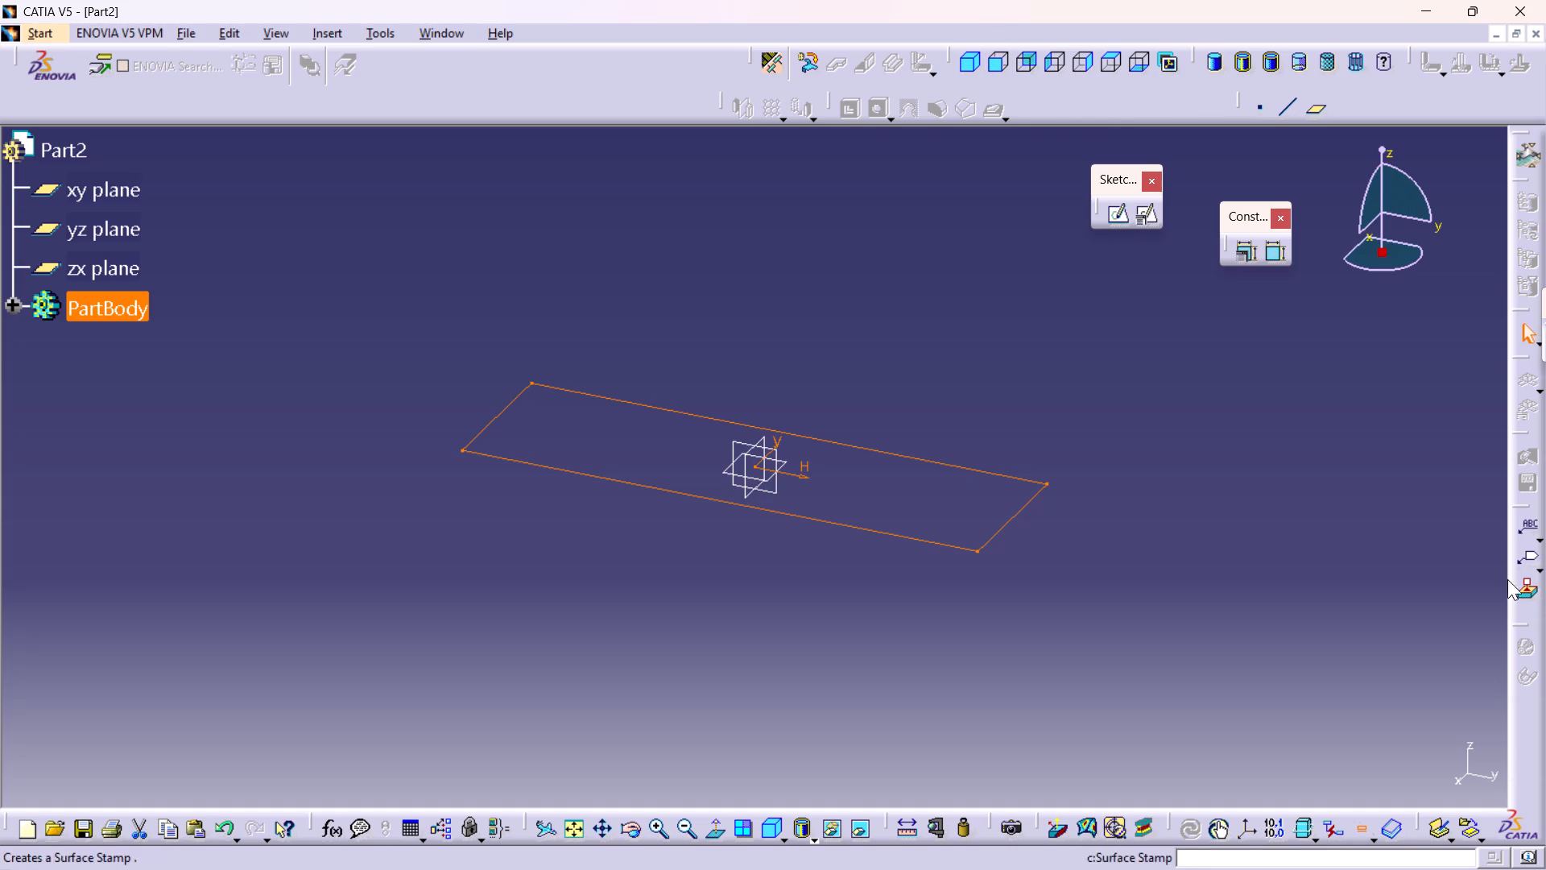
left_click(764, 50)
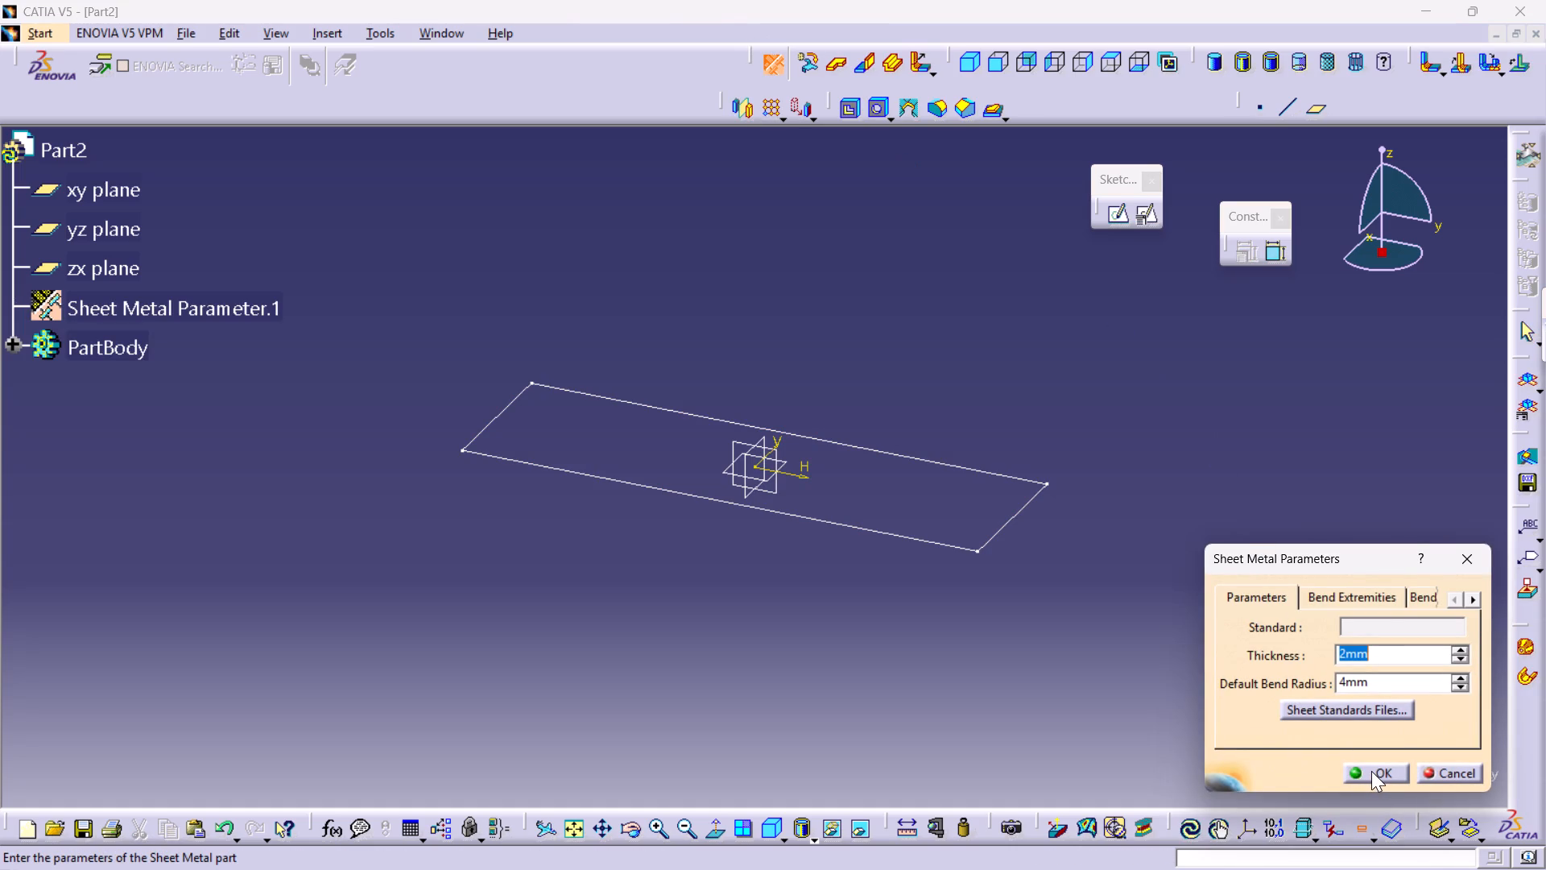
left_click(1371, 771)
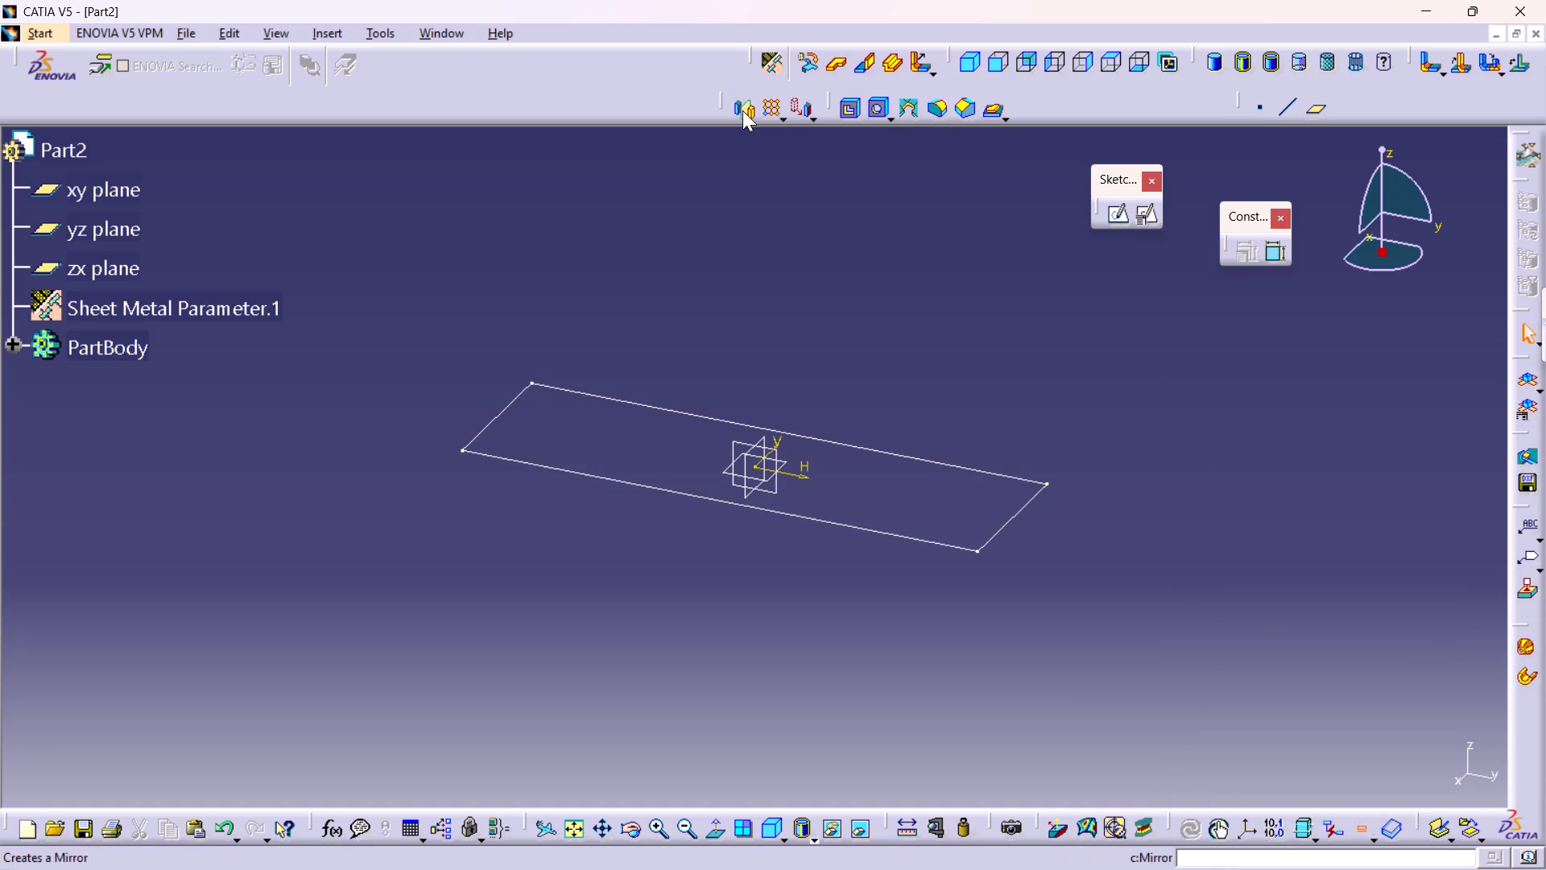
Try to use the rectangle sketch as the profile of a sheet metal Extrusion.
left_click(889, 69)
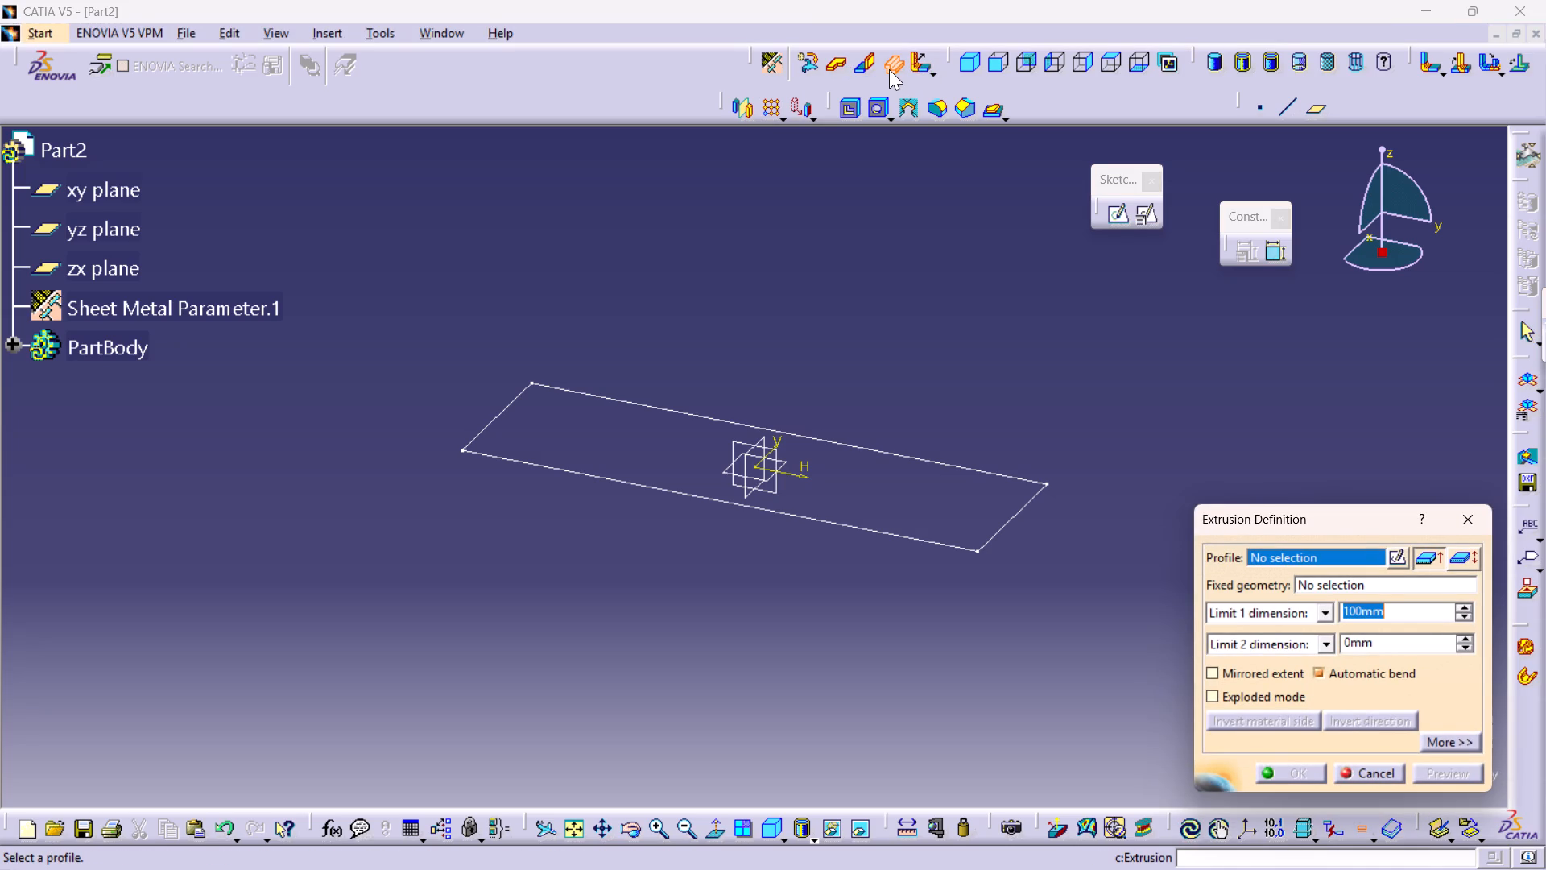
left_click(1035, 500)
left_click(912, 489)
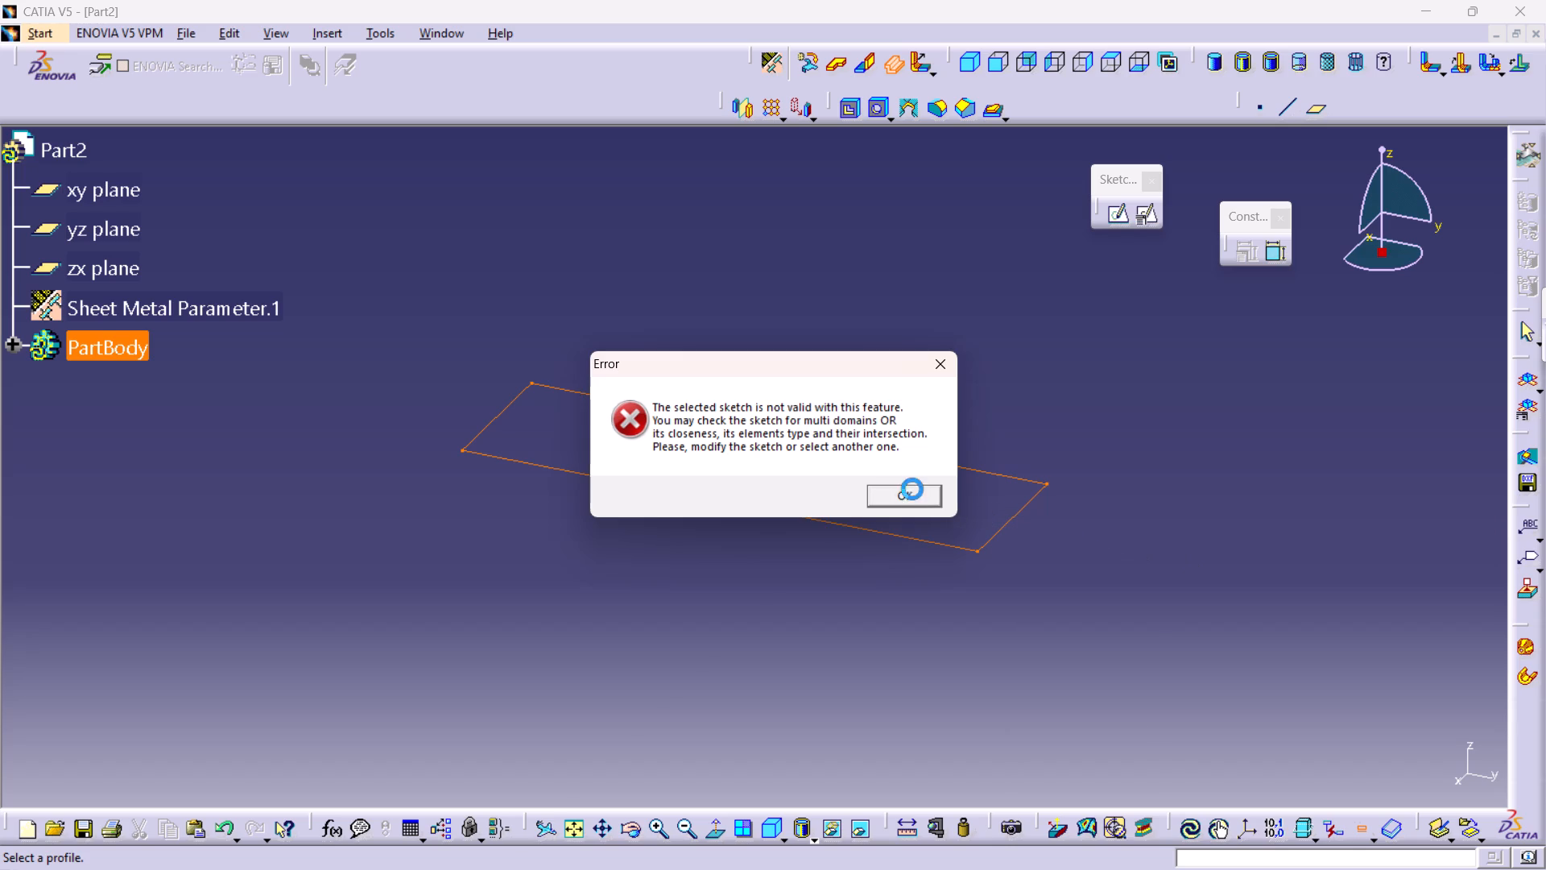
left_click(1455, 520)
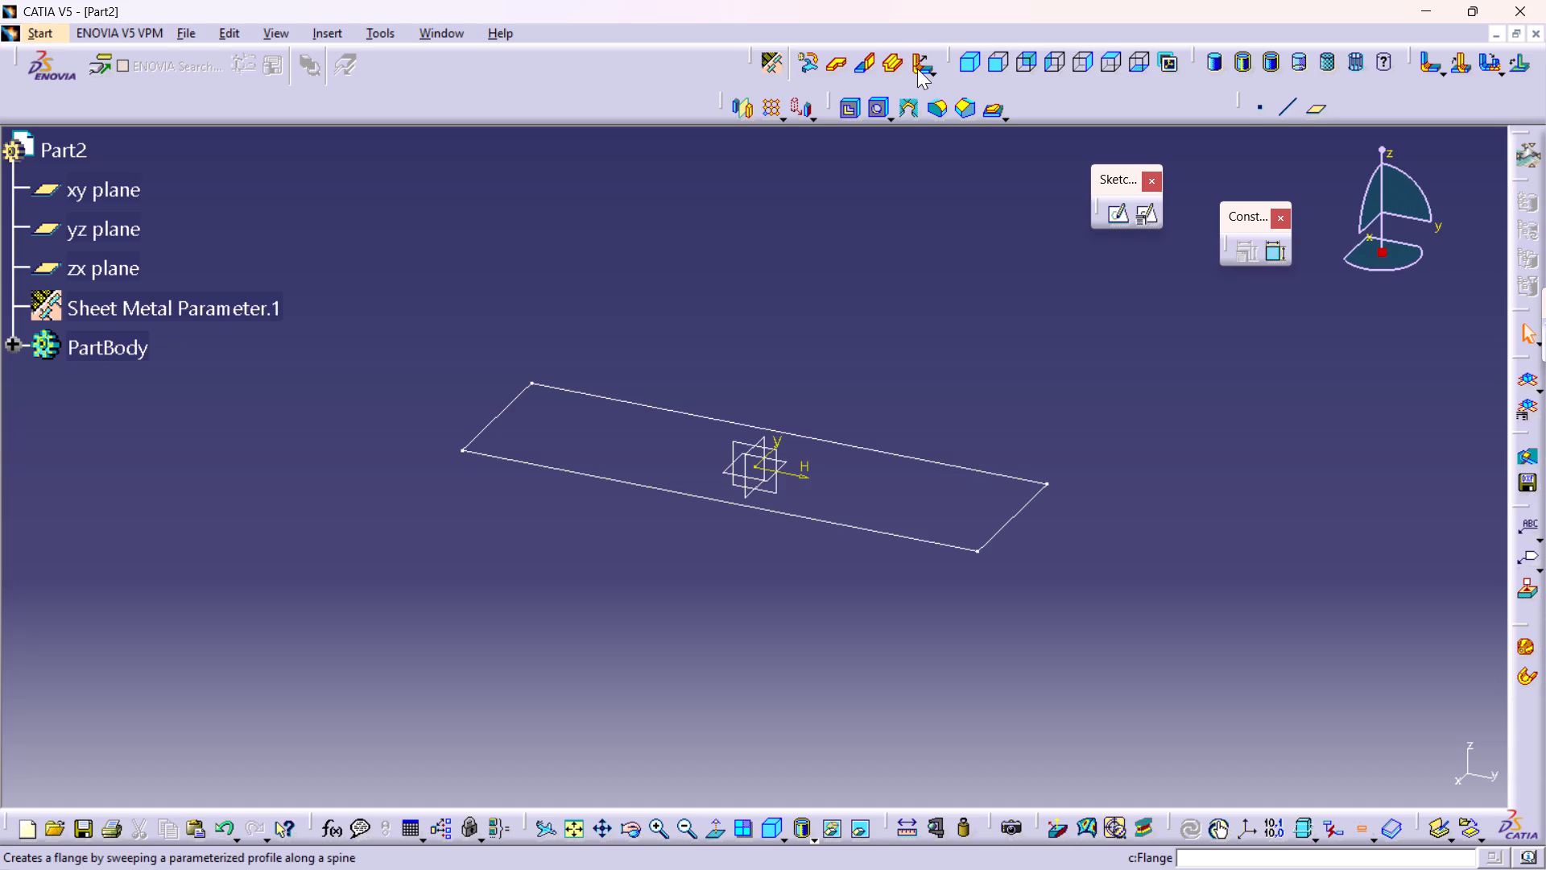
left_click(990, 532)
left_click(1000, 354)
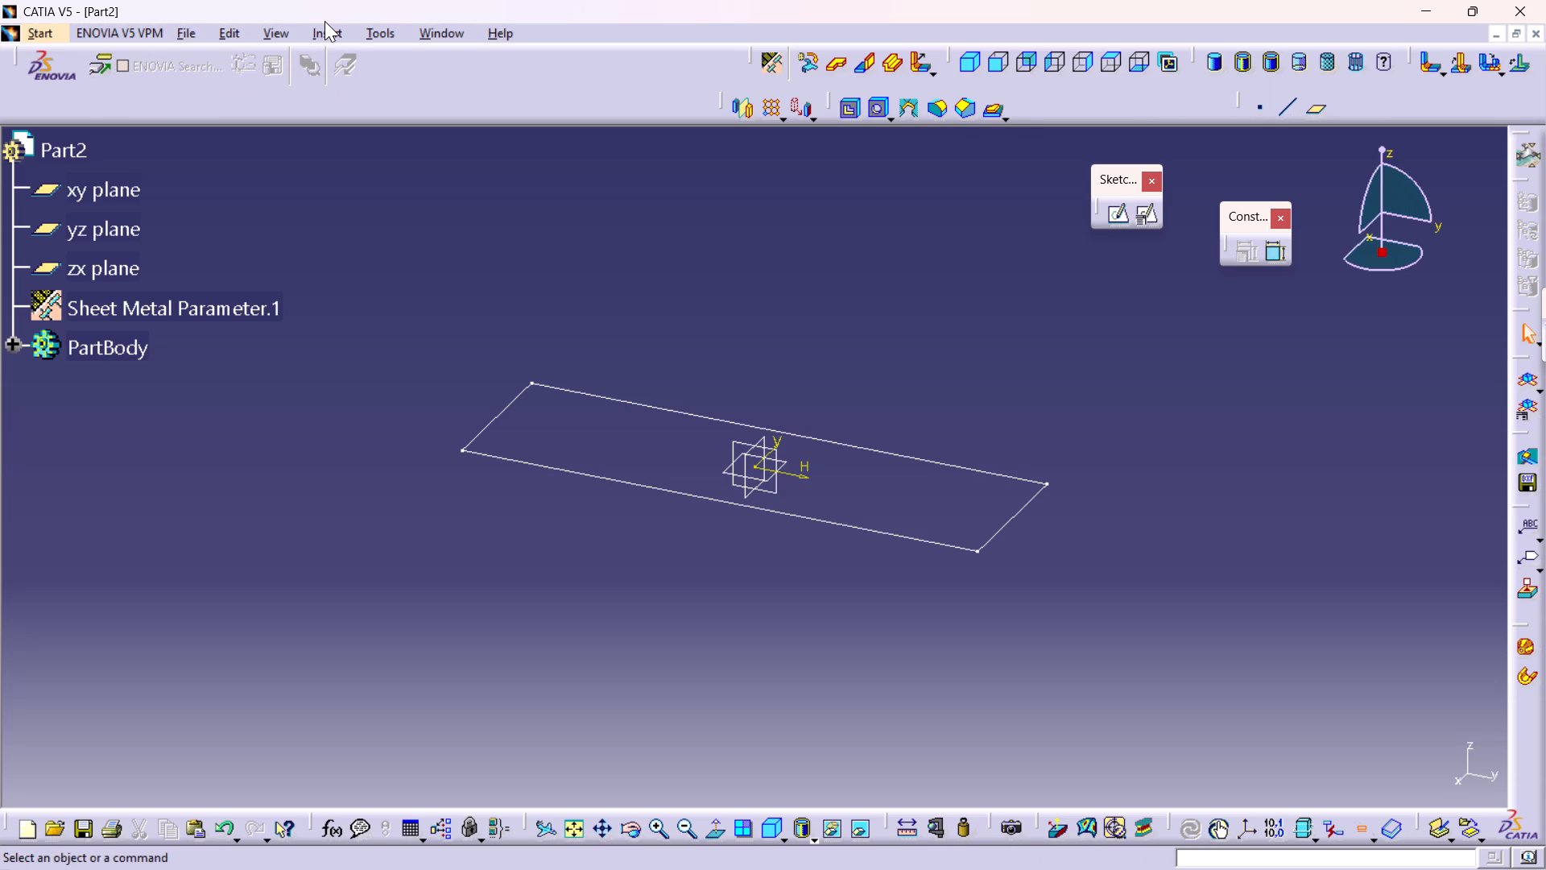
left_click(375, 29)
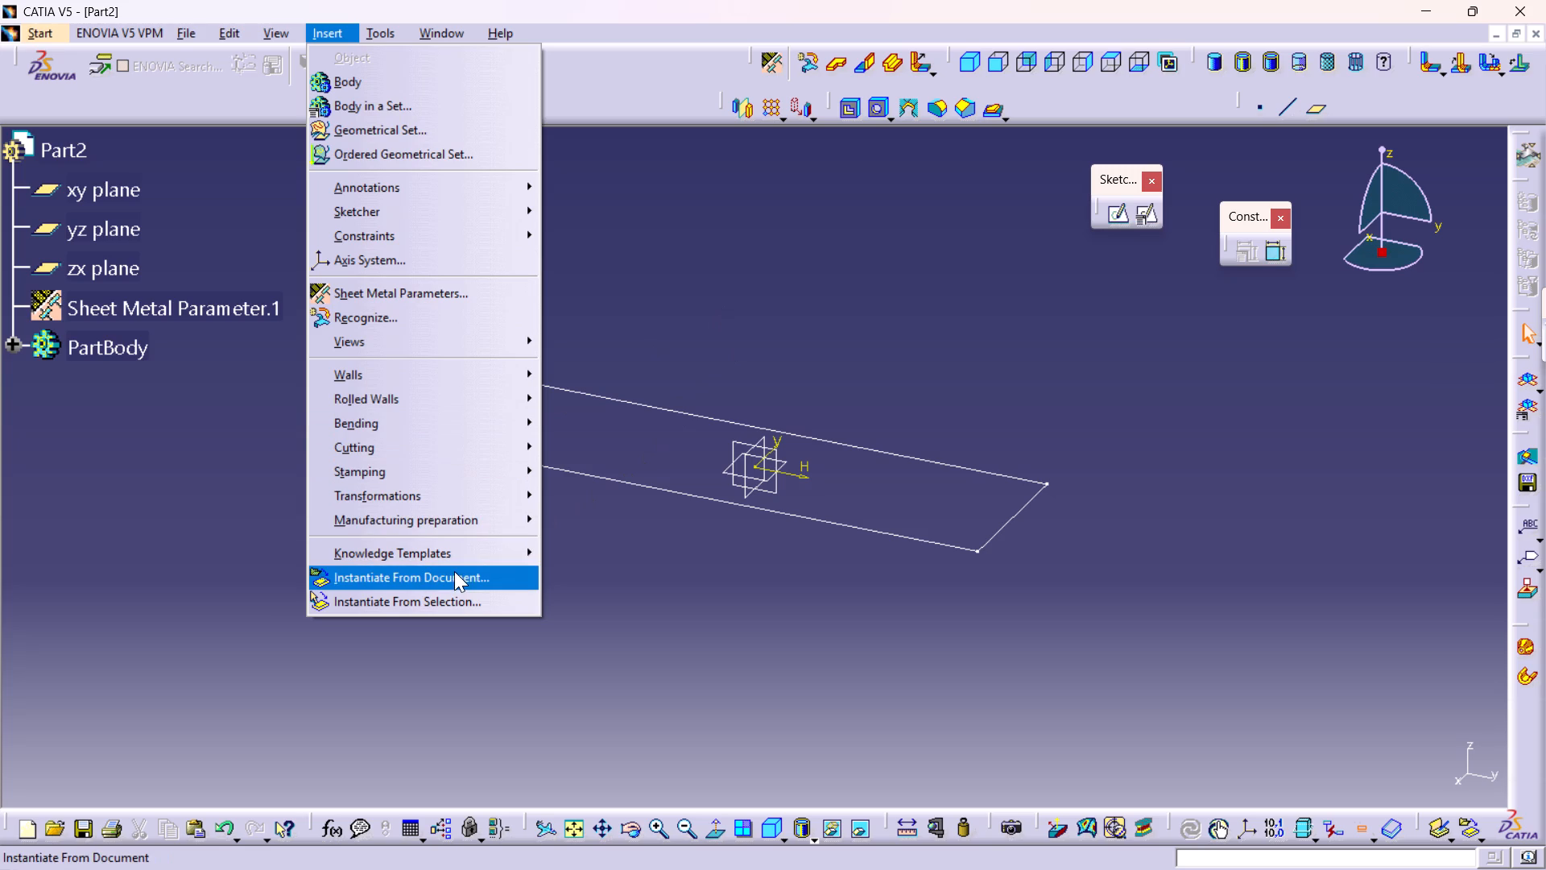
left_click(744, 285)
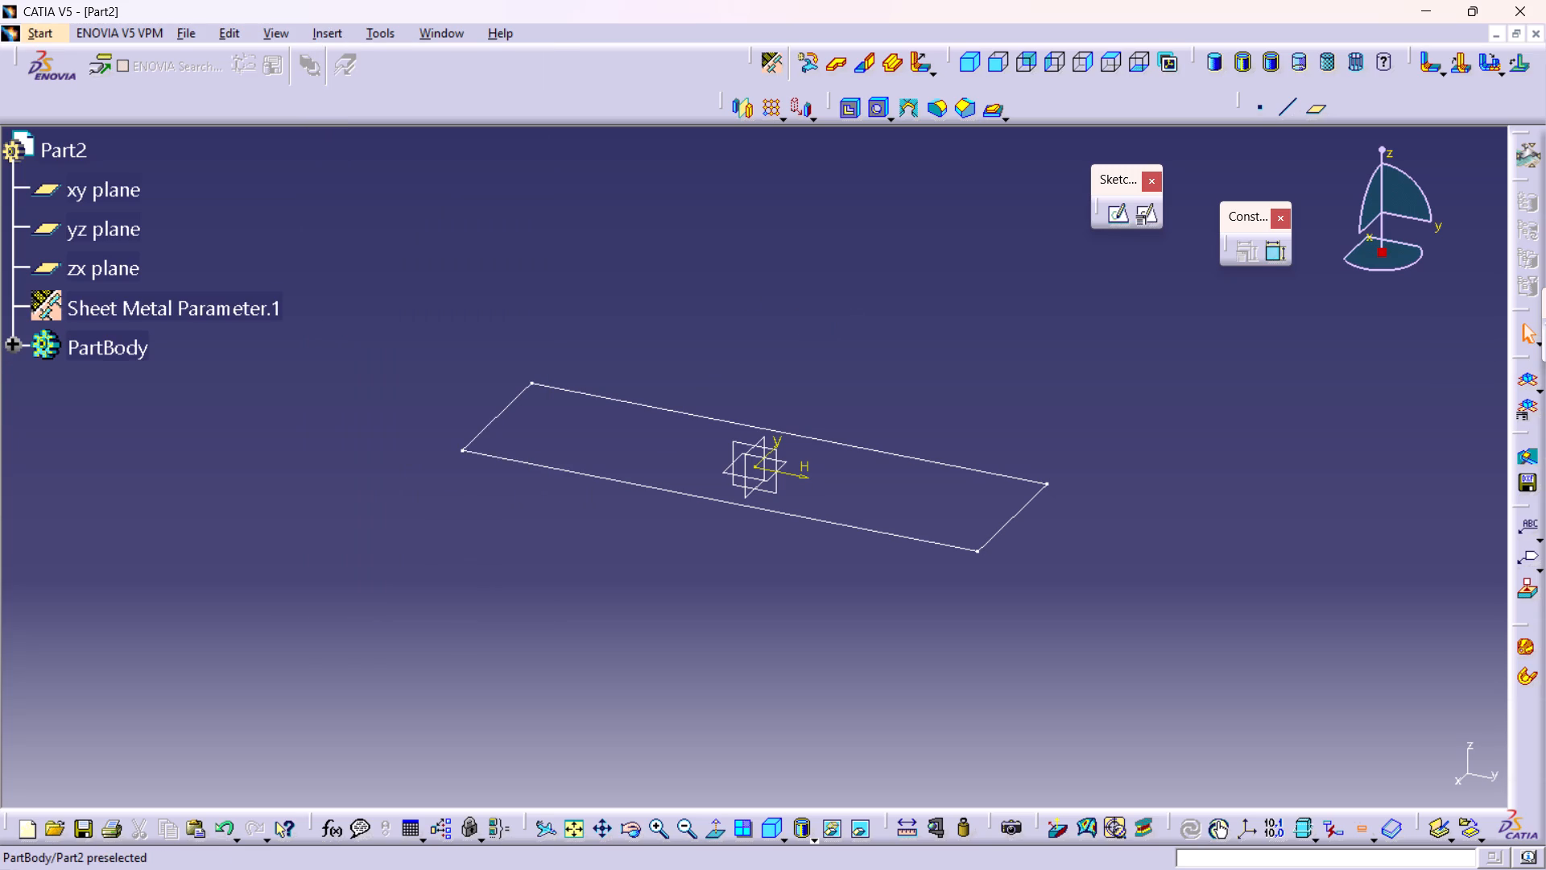
Expand the PartBody and select the rectangle sketch Sketch.1.
left_click(8, 348)
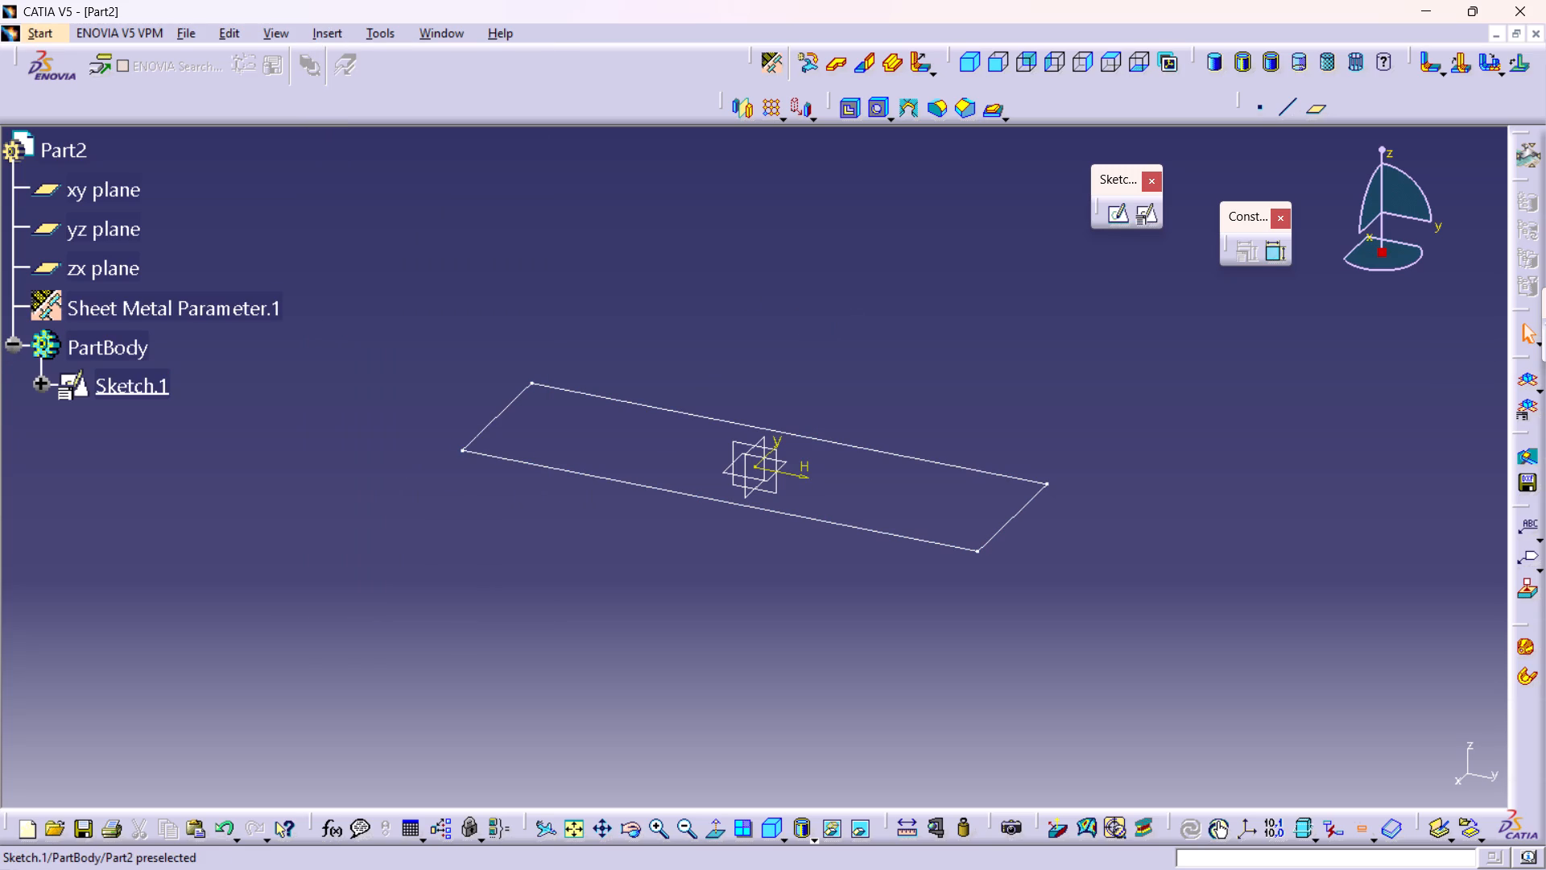
left_click(135, 384)
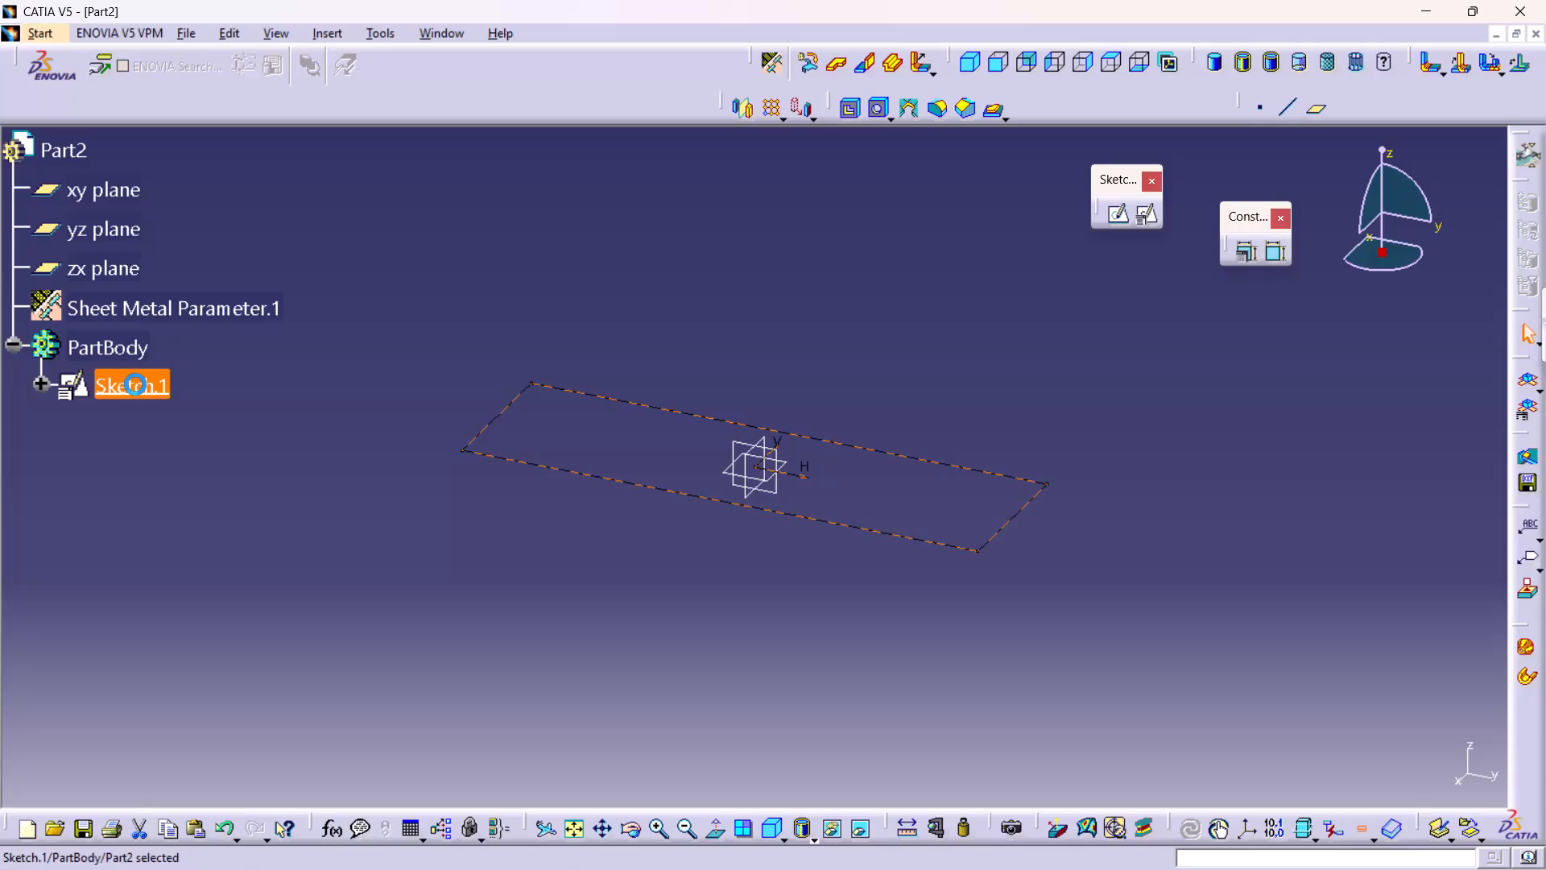
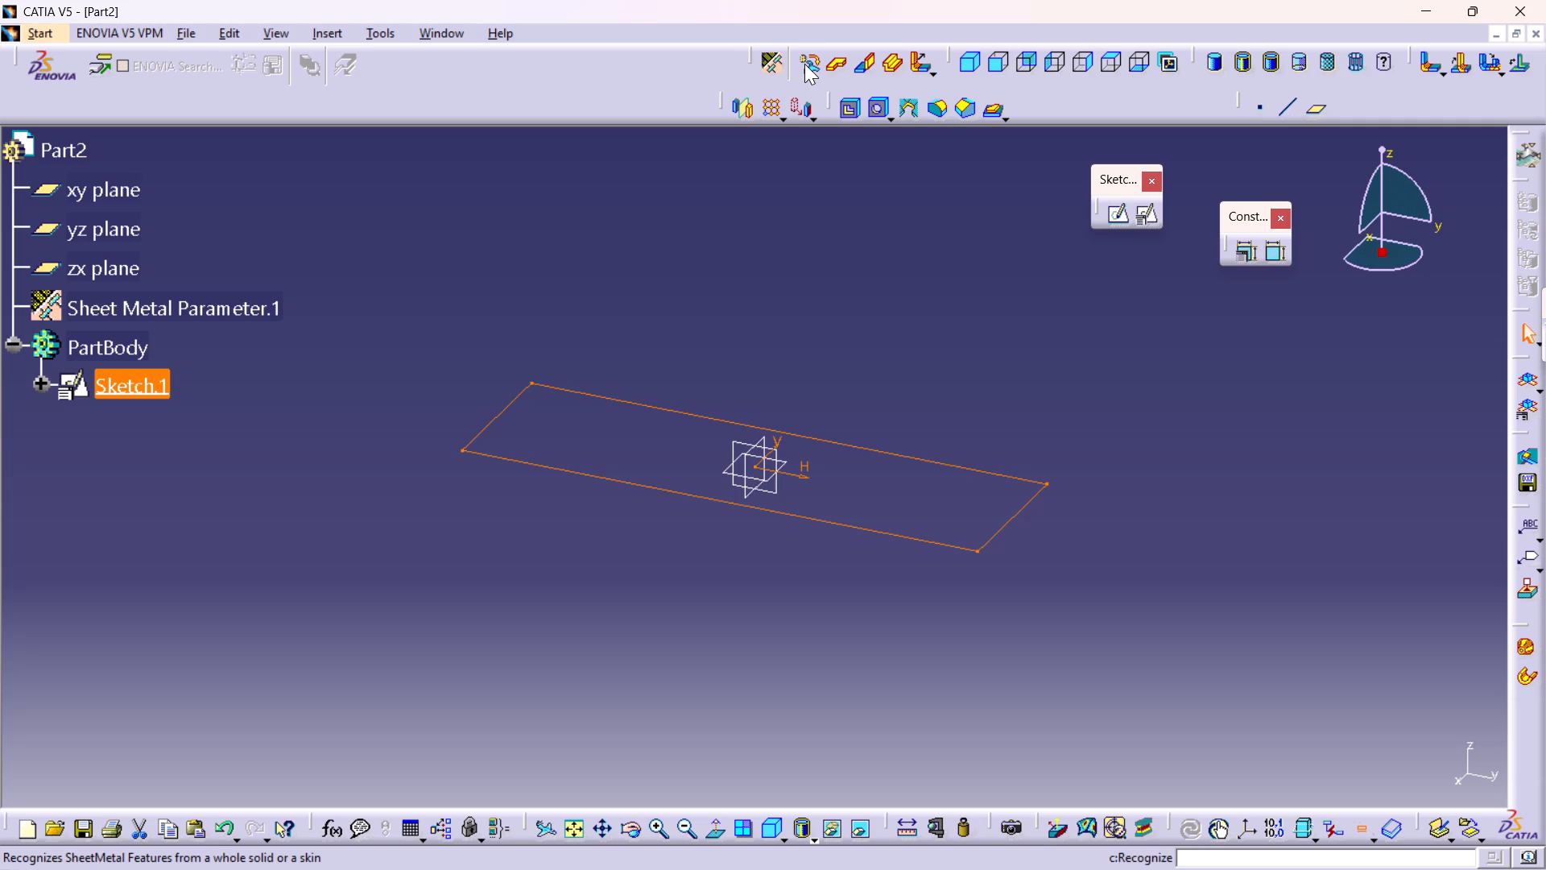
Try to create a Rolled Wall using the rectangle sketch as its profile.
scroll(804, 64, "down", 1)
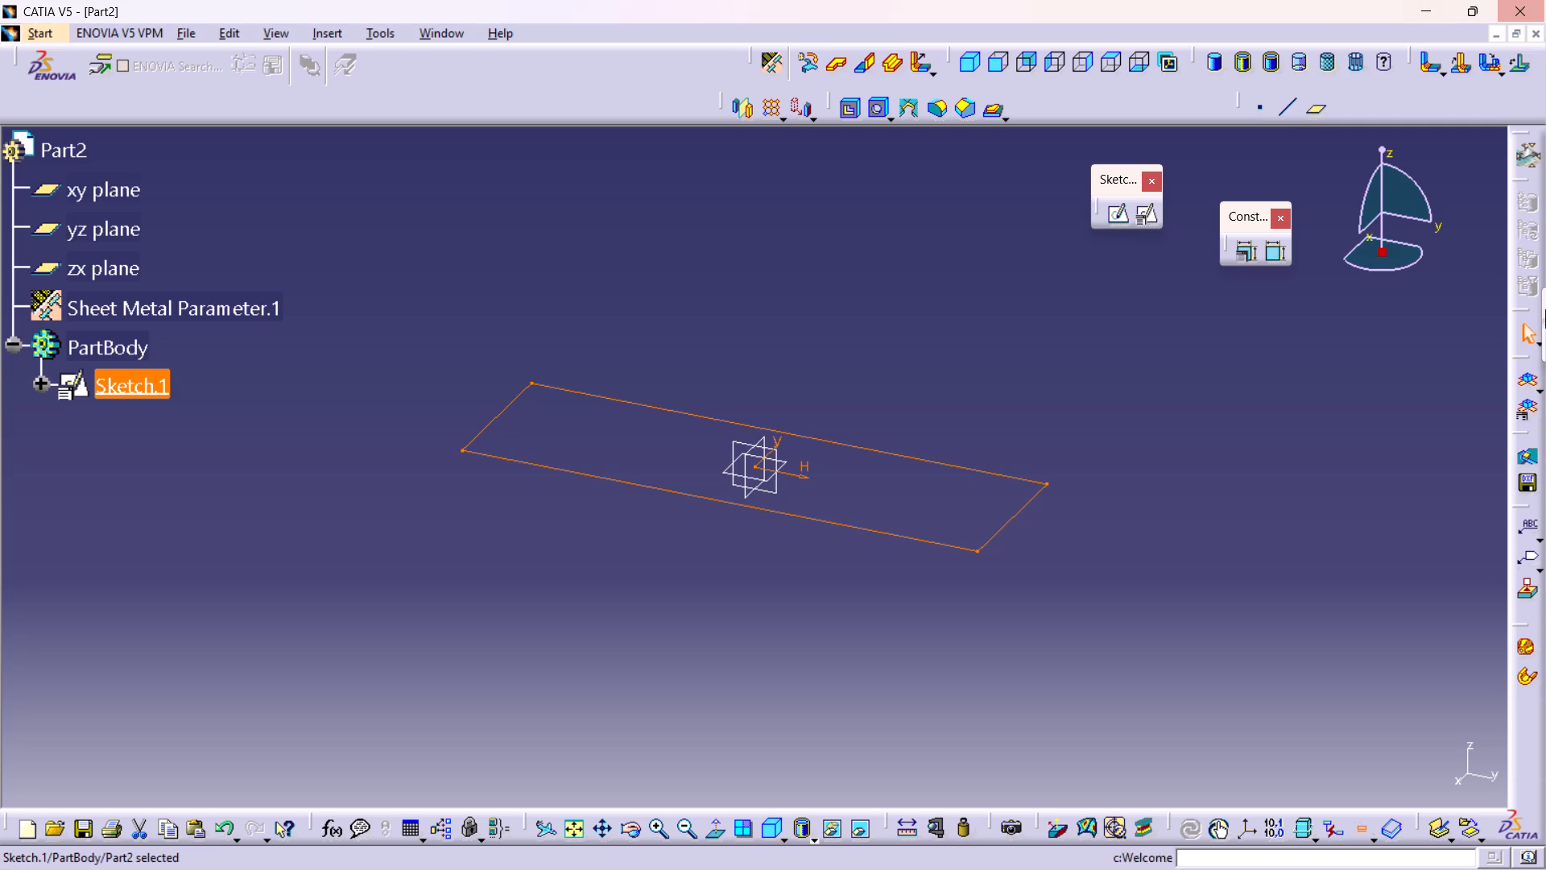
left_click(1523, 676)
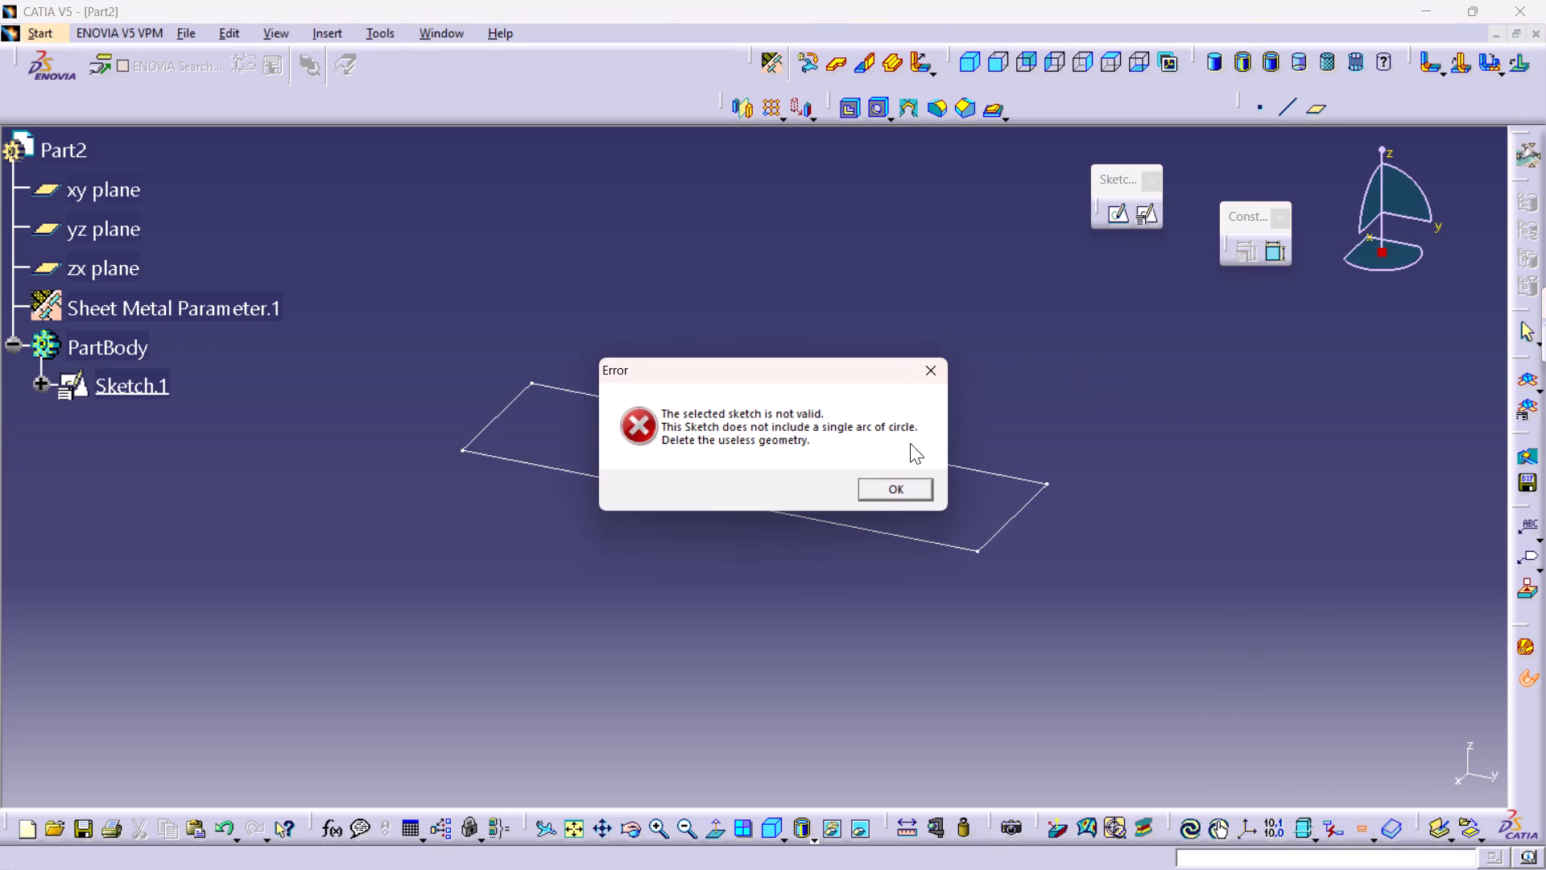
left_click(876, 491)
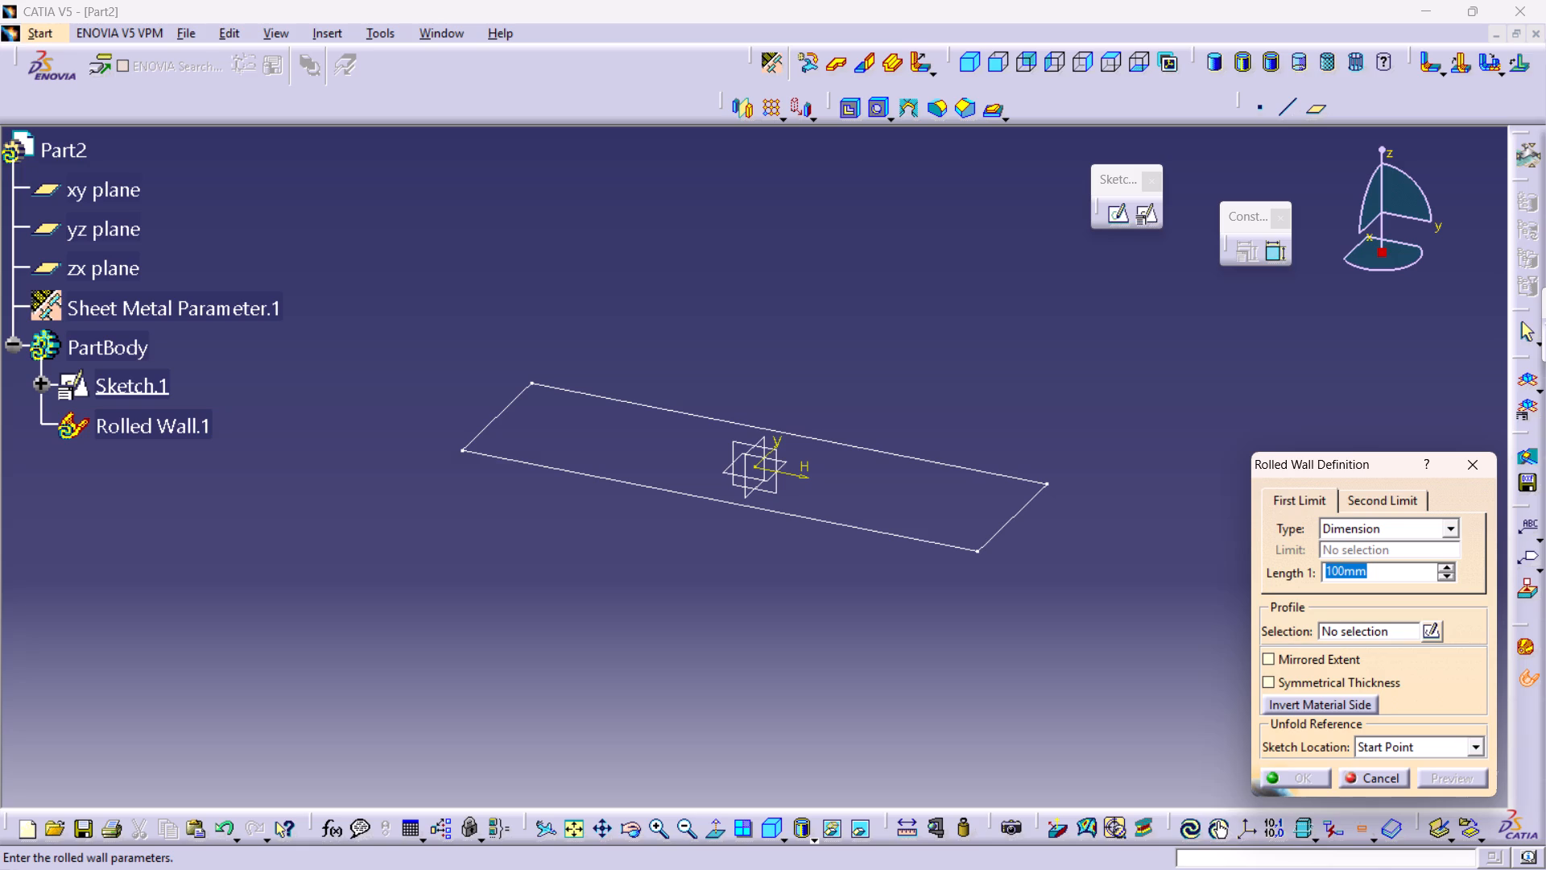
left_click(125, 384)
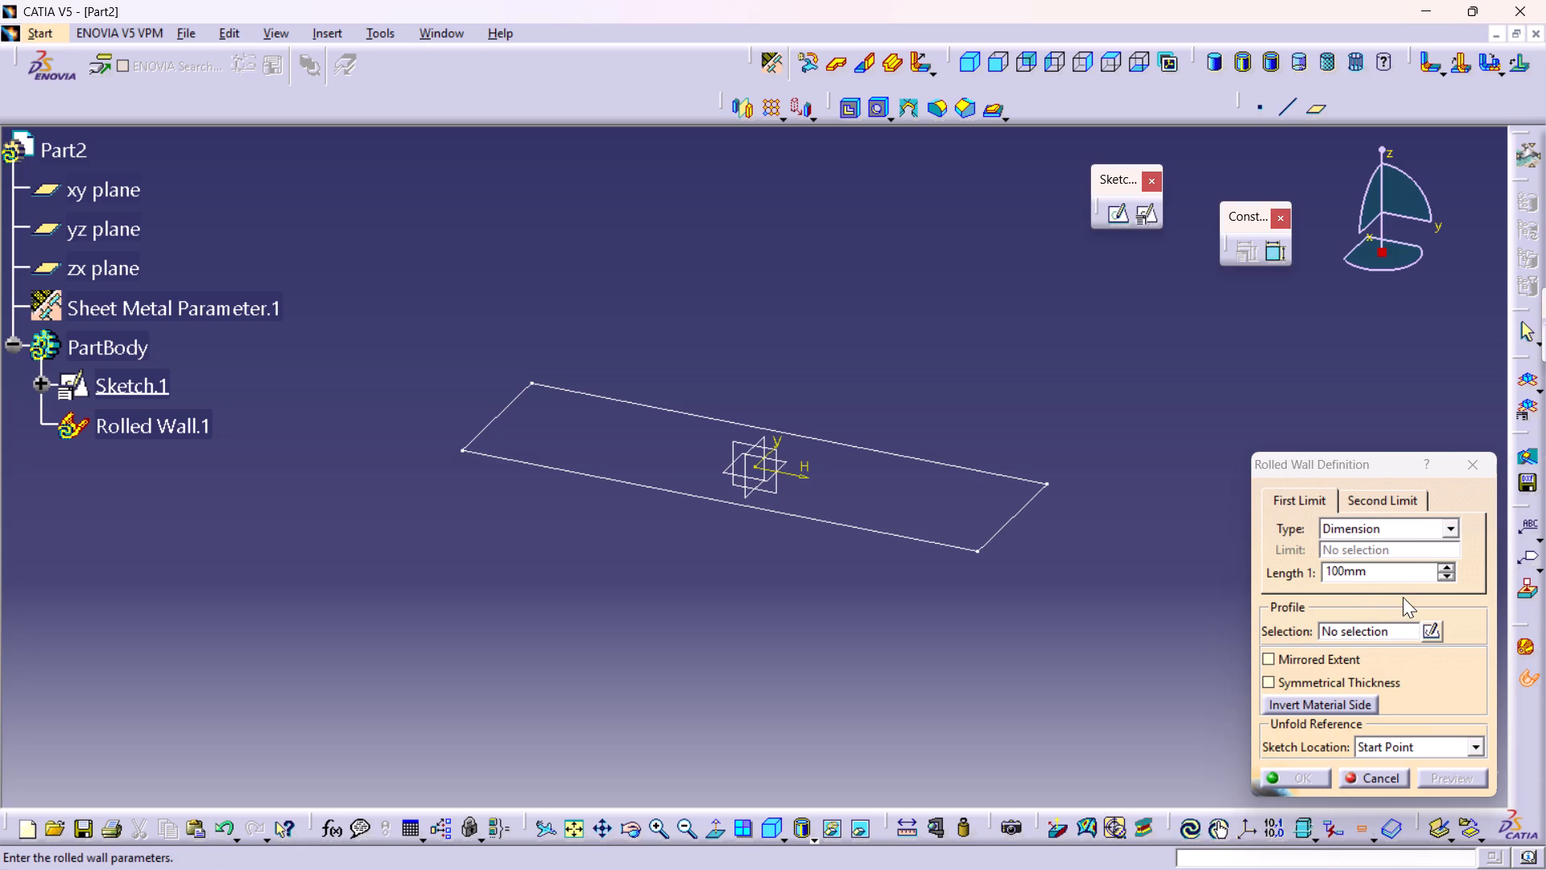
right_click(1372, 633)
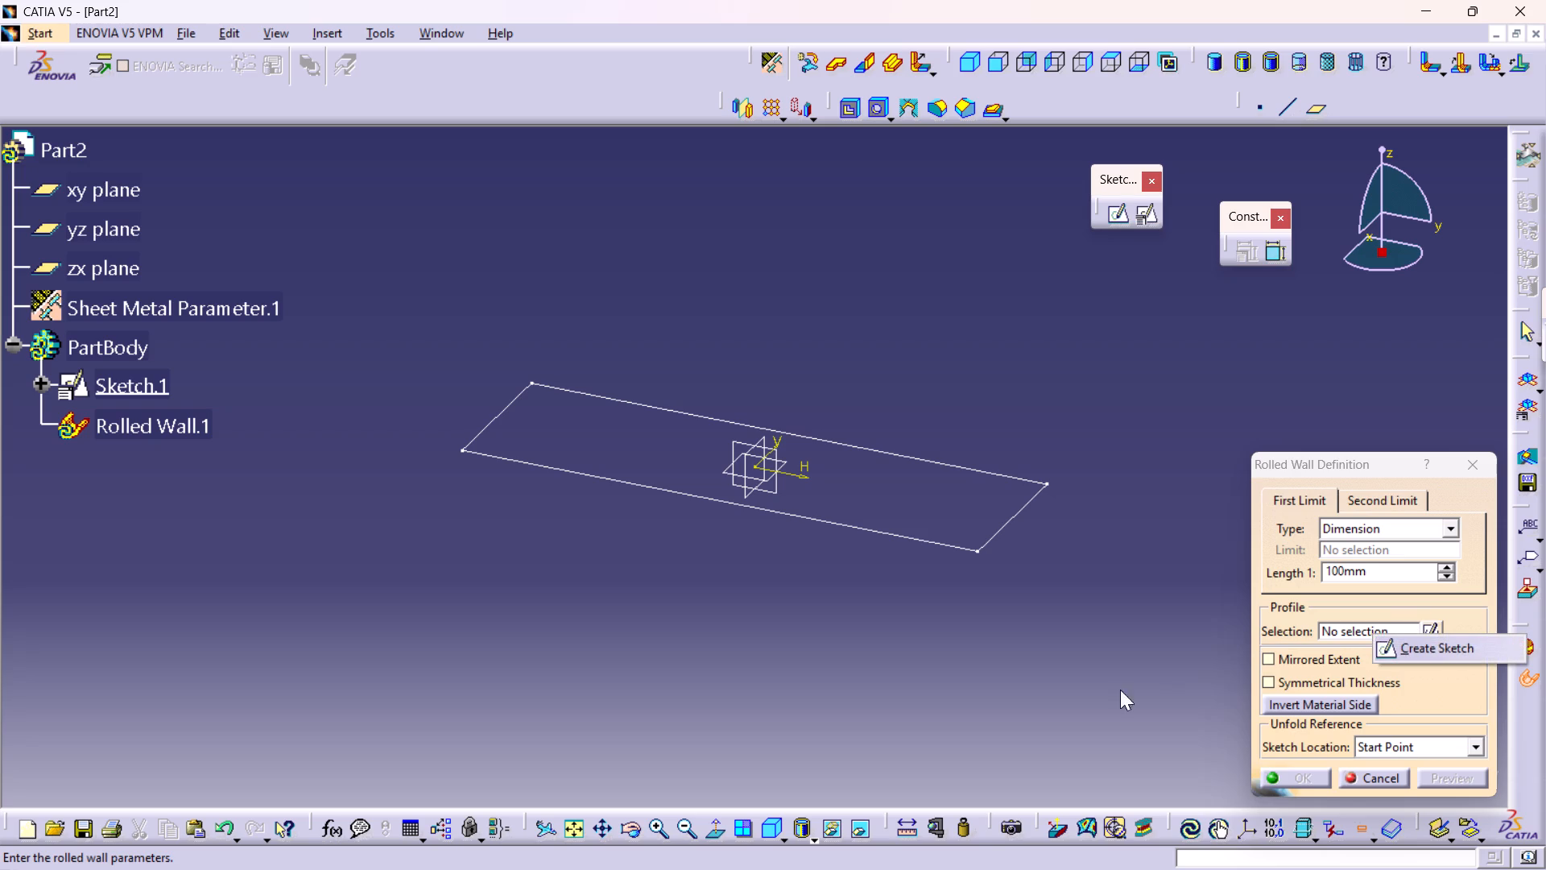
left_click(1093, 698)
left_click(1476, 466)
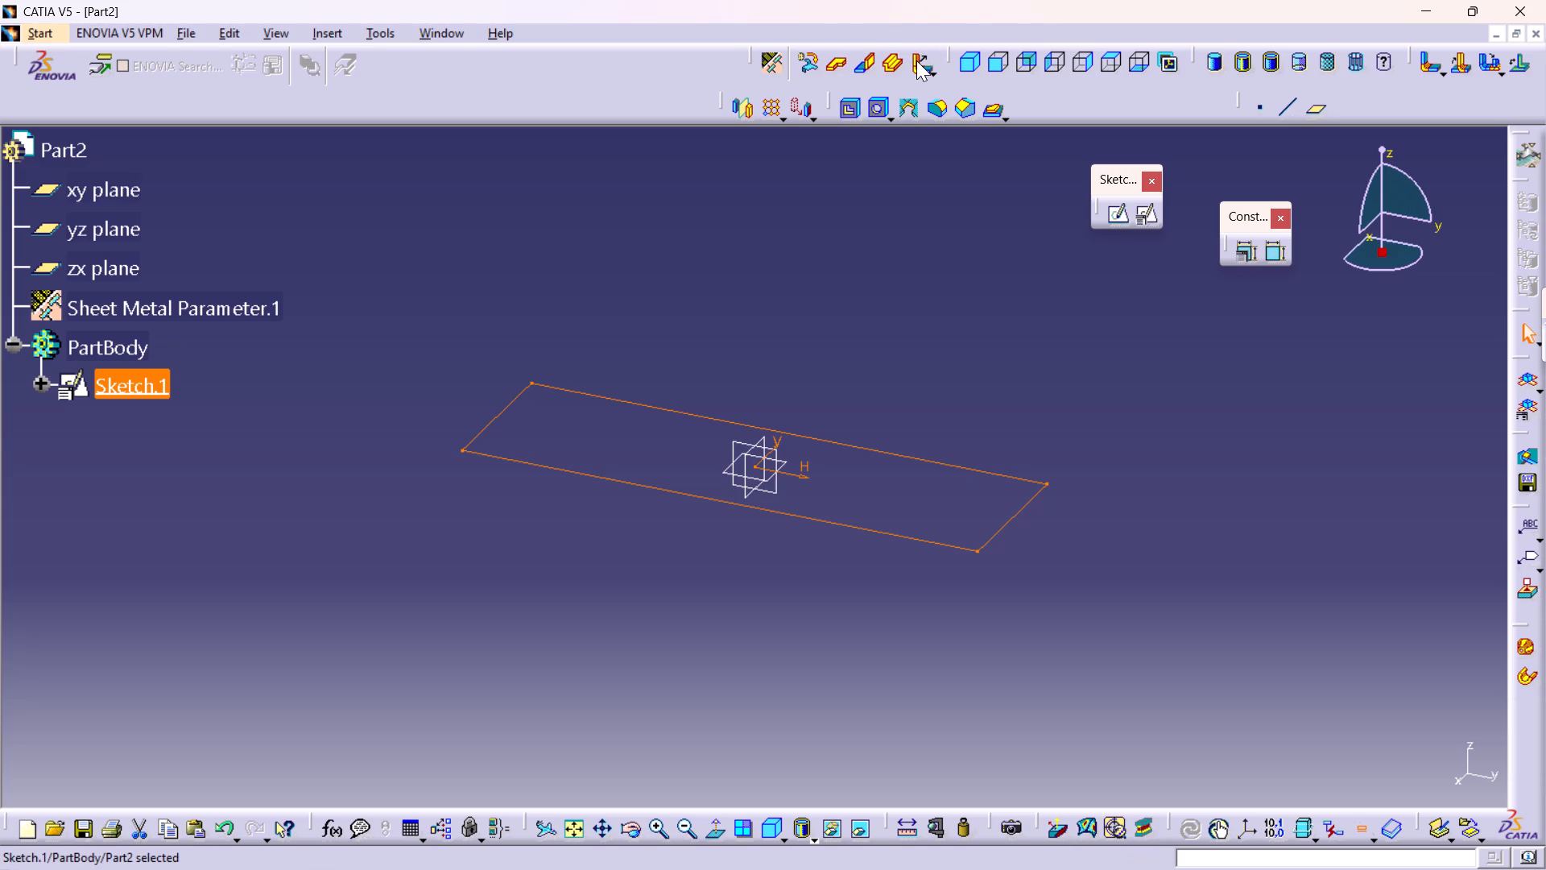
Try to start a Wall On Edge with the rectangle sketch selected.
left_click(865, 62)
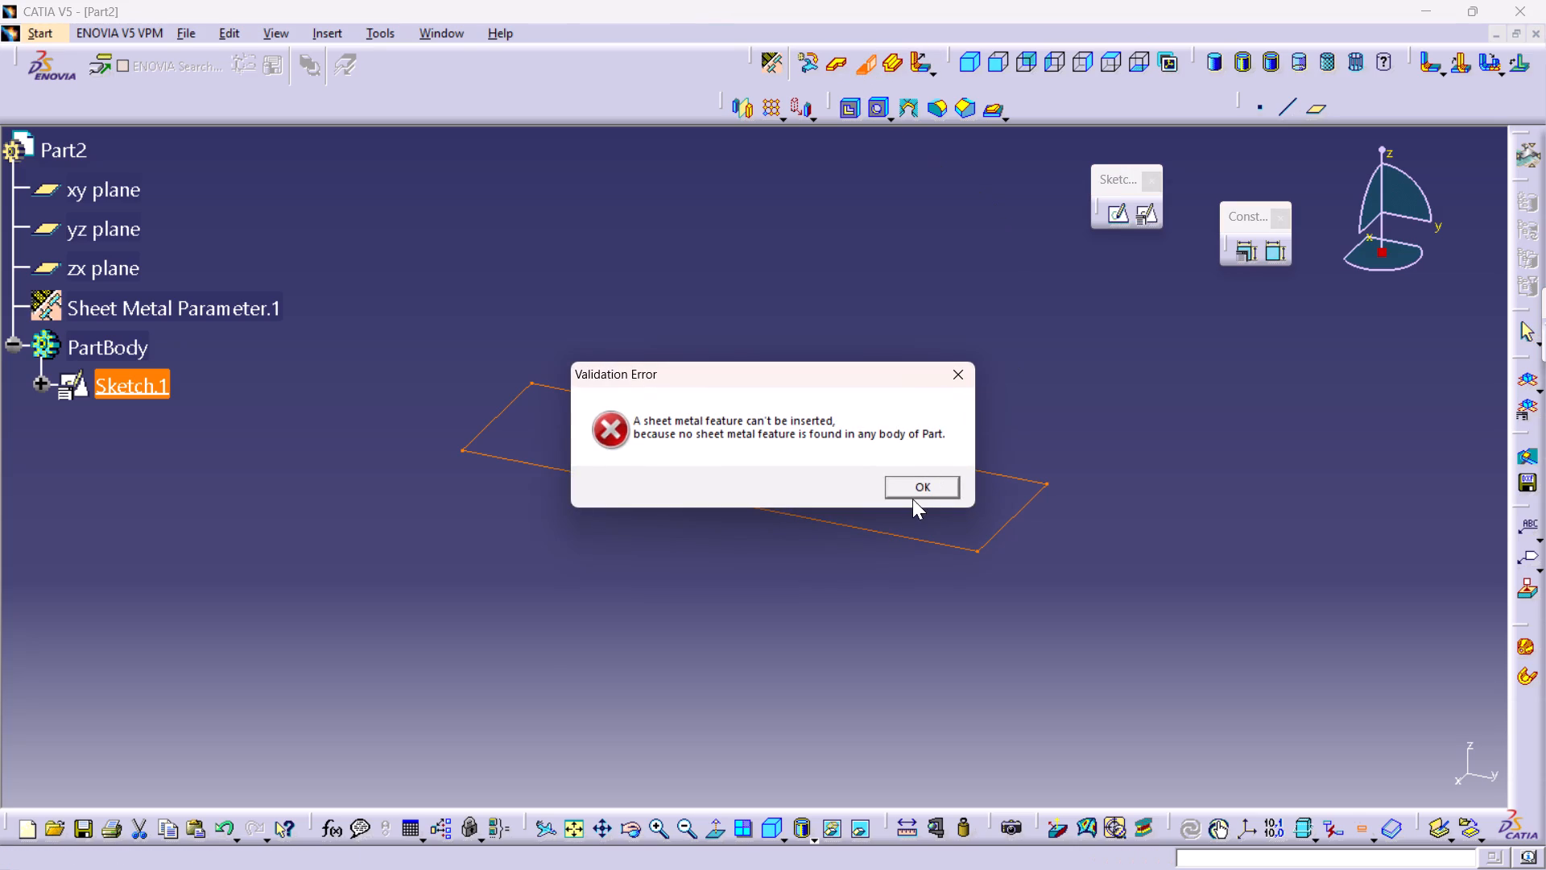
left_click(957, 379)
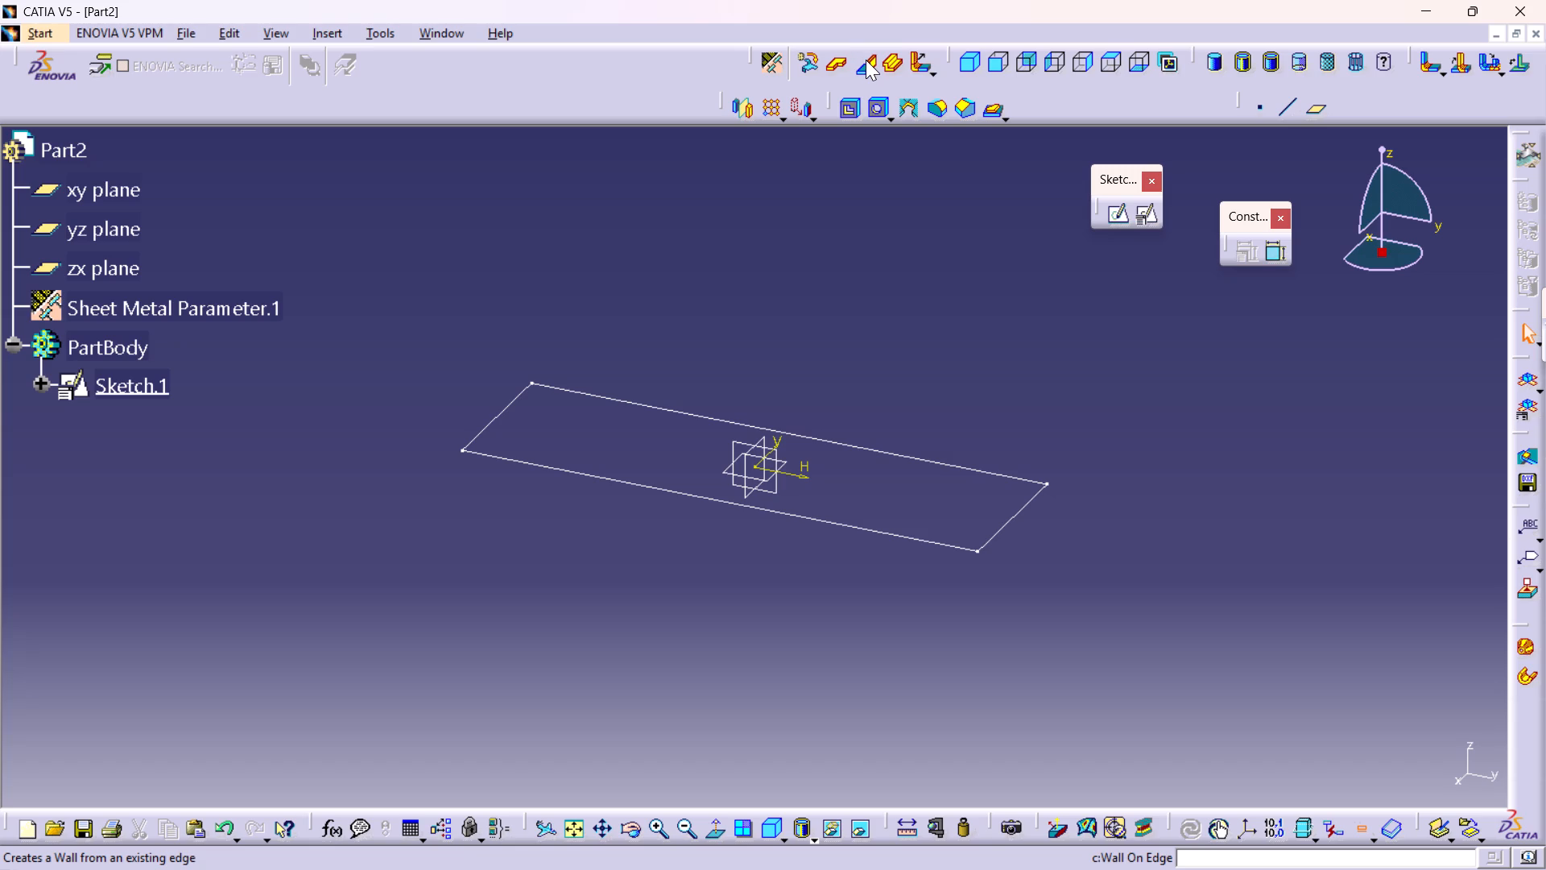
Create a sheet metal Wall using the rectangle sketch Sketch.1 as its profile.
left_click(840, 63)
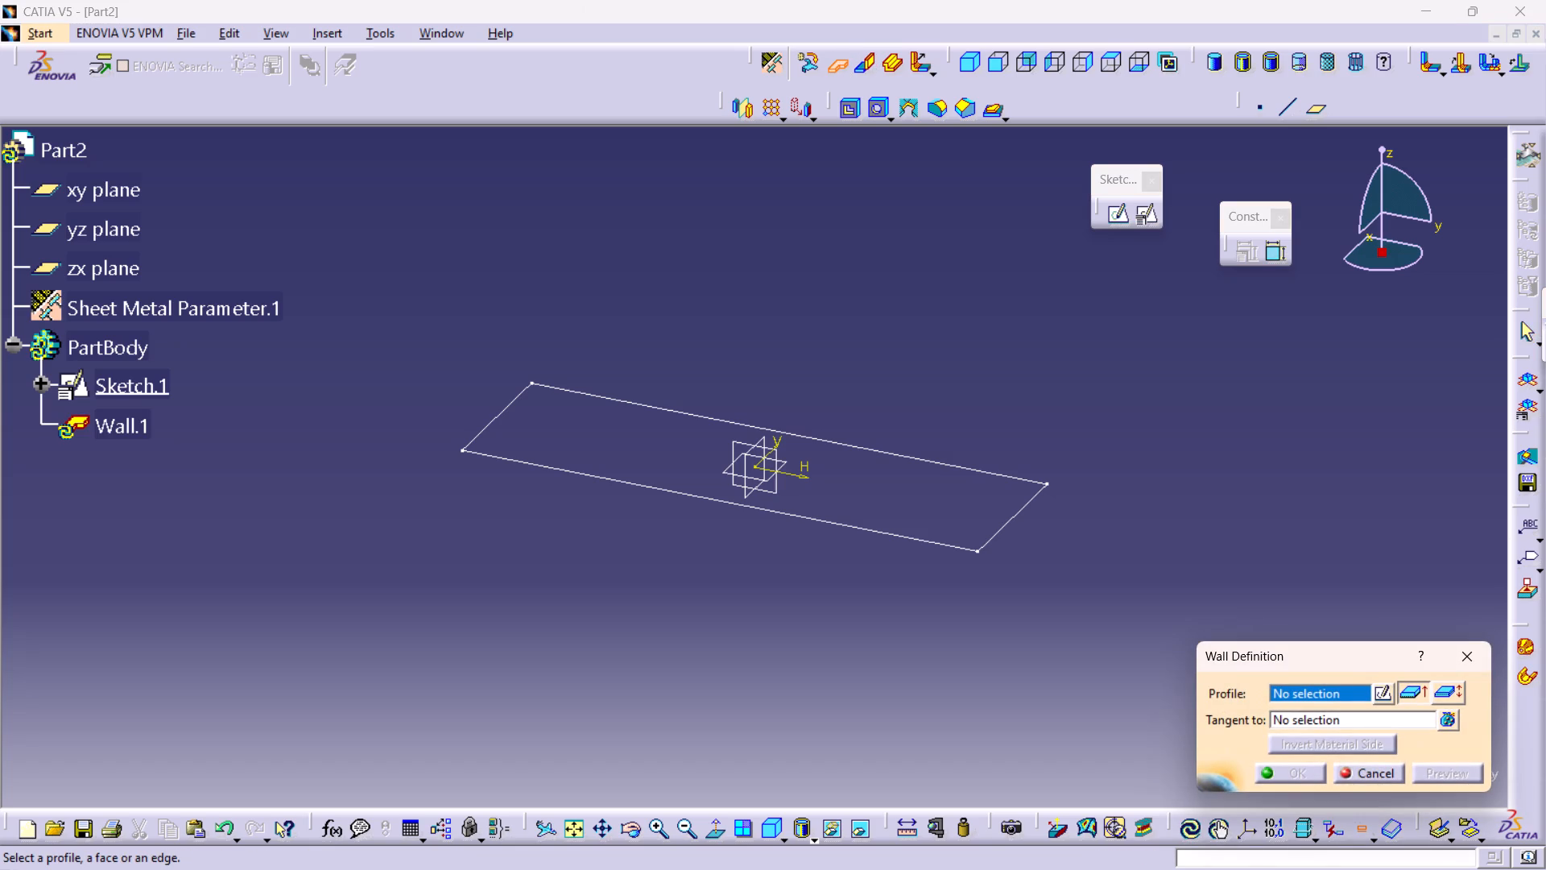
left_click(998, 526)
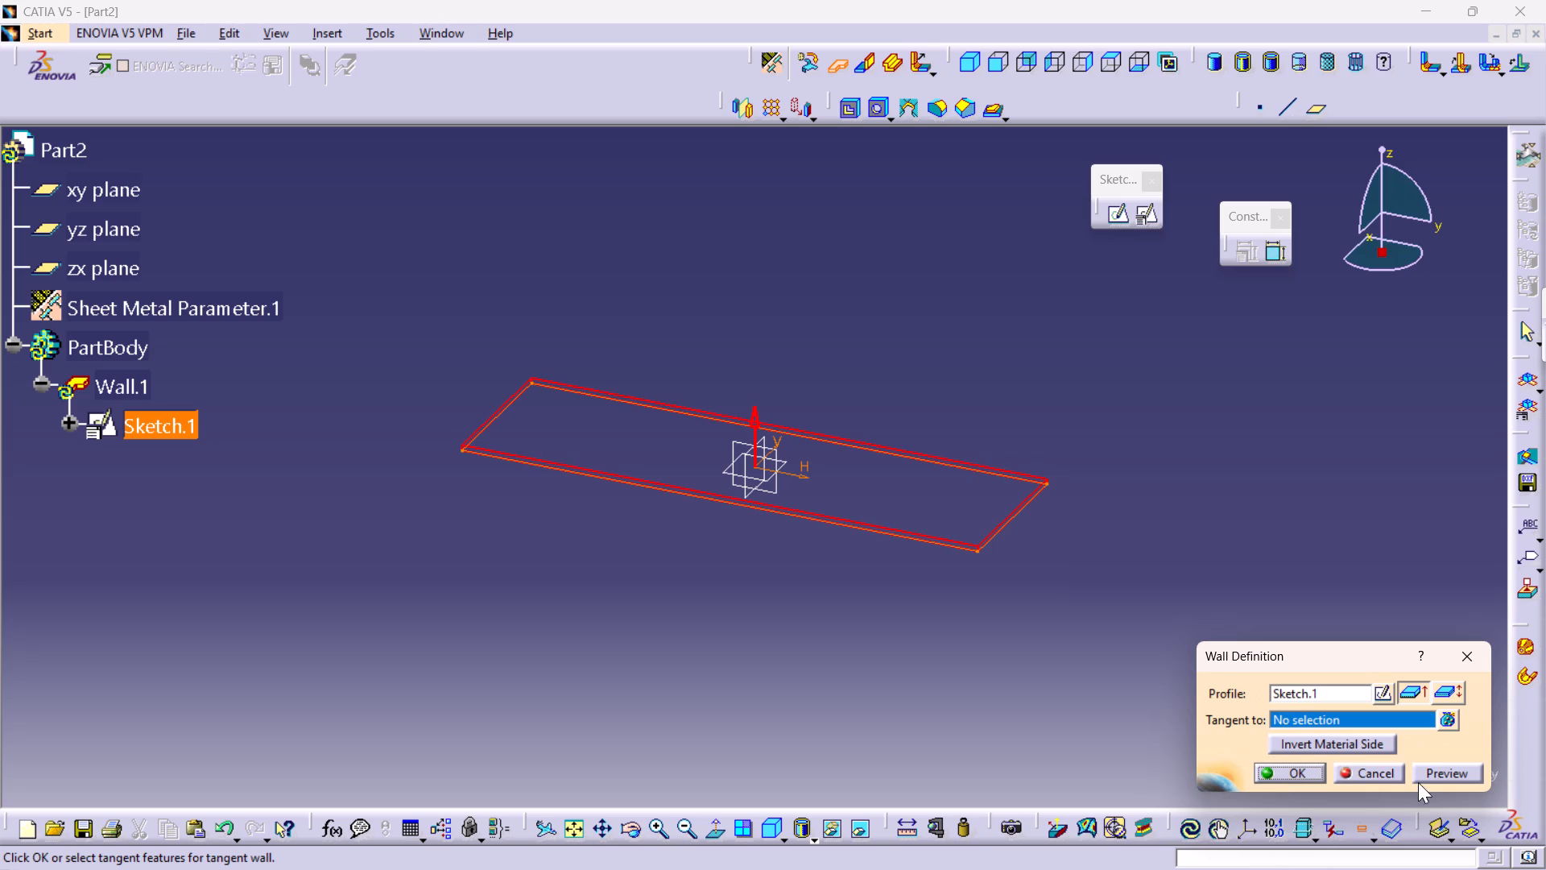
left_click(1437, 766)
left_click(1296, 777)
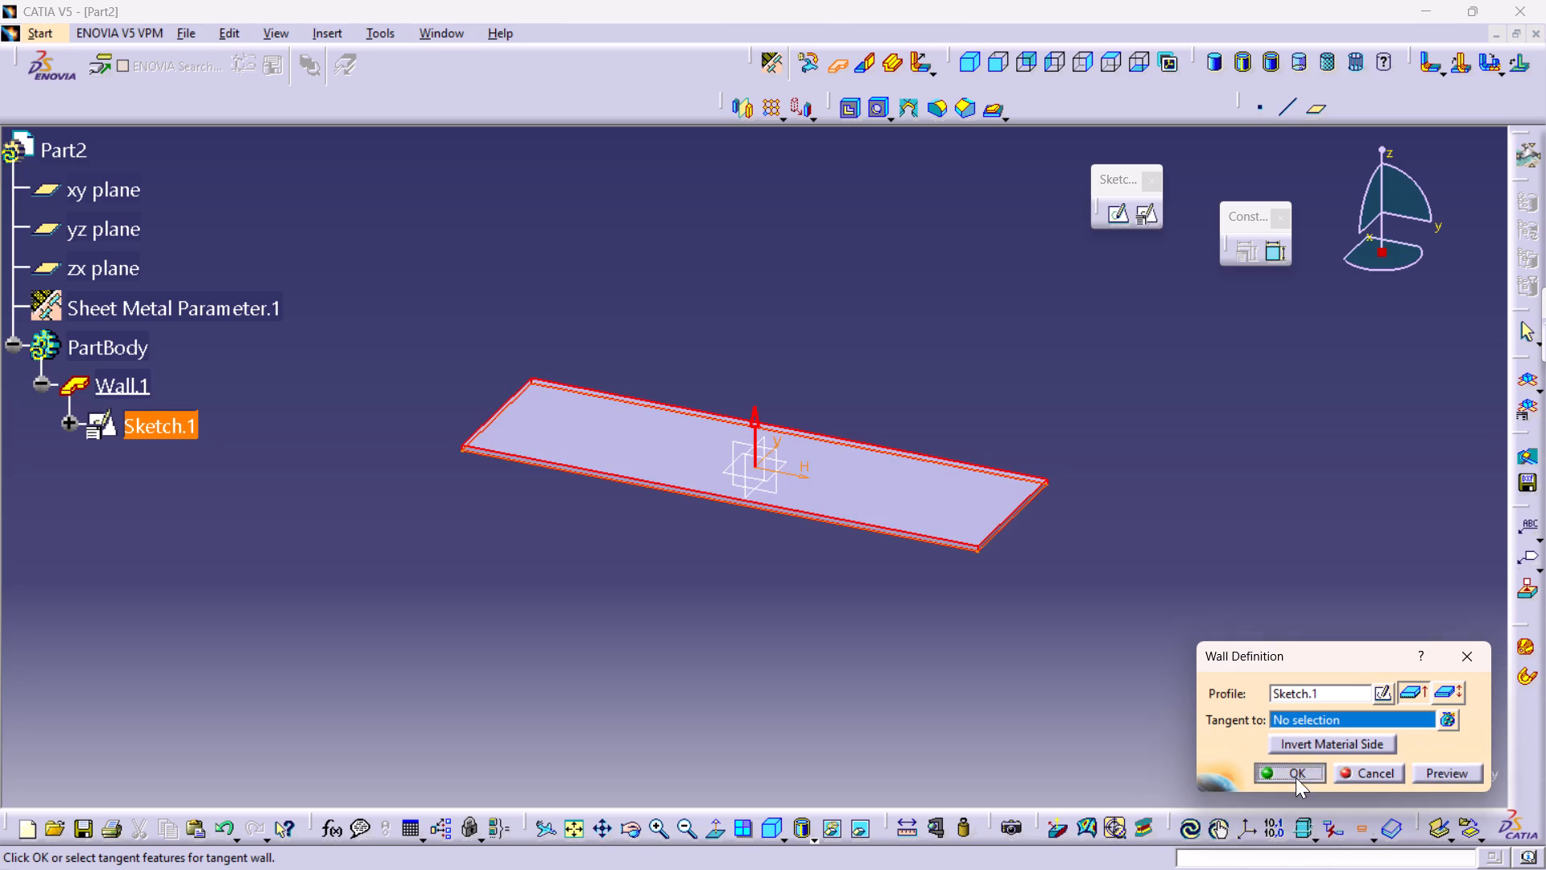
left_click(916, 625)
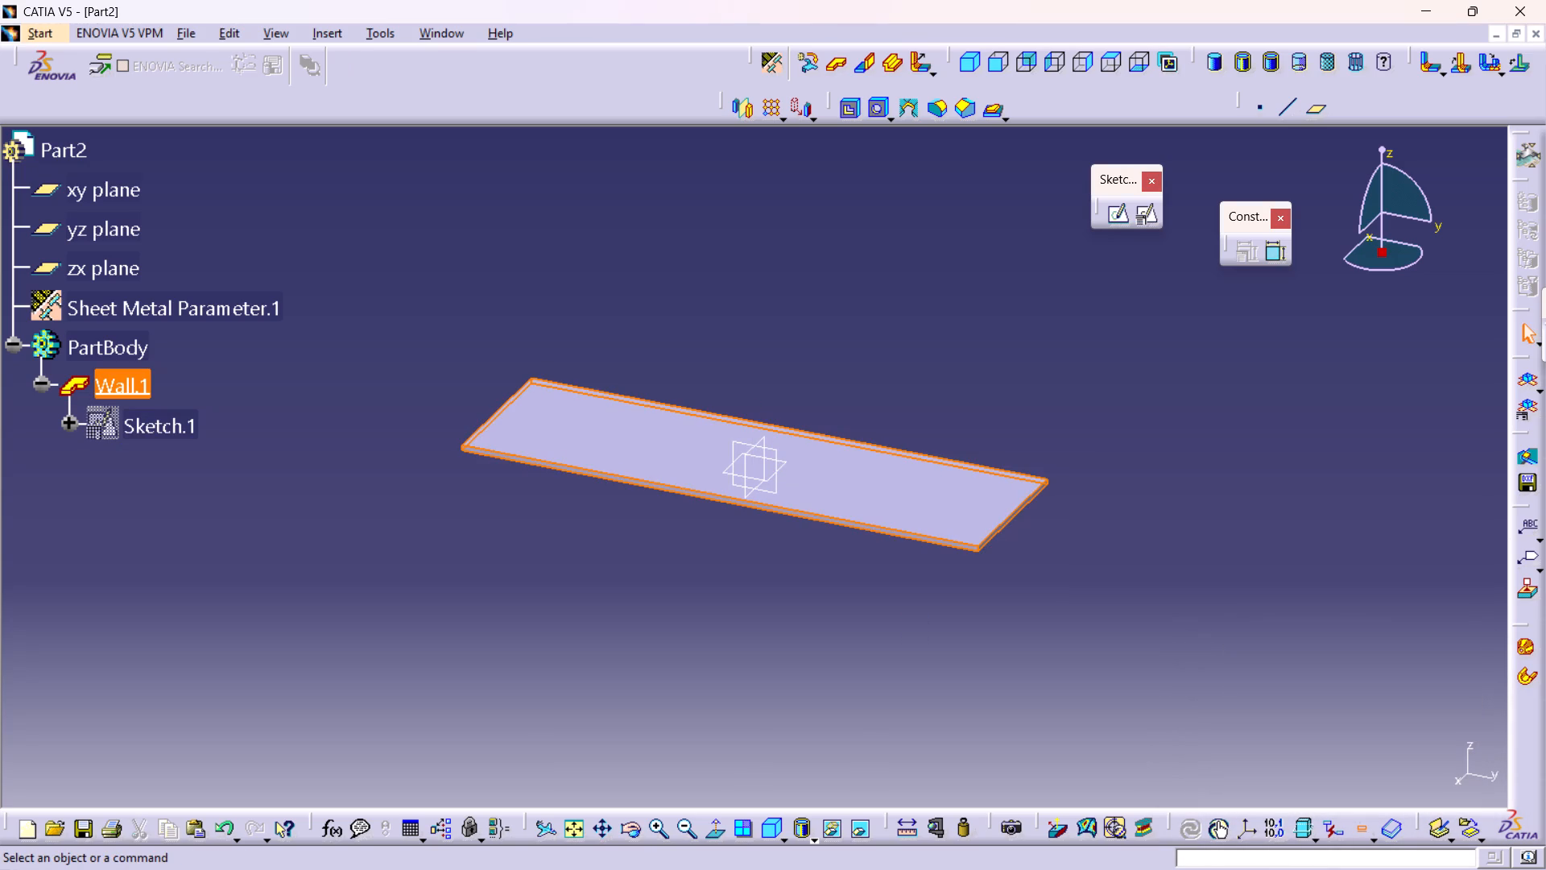
Round the four vertical corner edges of the wall with a Corner of 5 mm radius.
middle_click_drag(873, 585, 836, 427)
right_click(873, 585)
middle_click_drag(1209, 588, 780, 438)
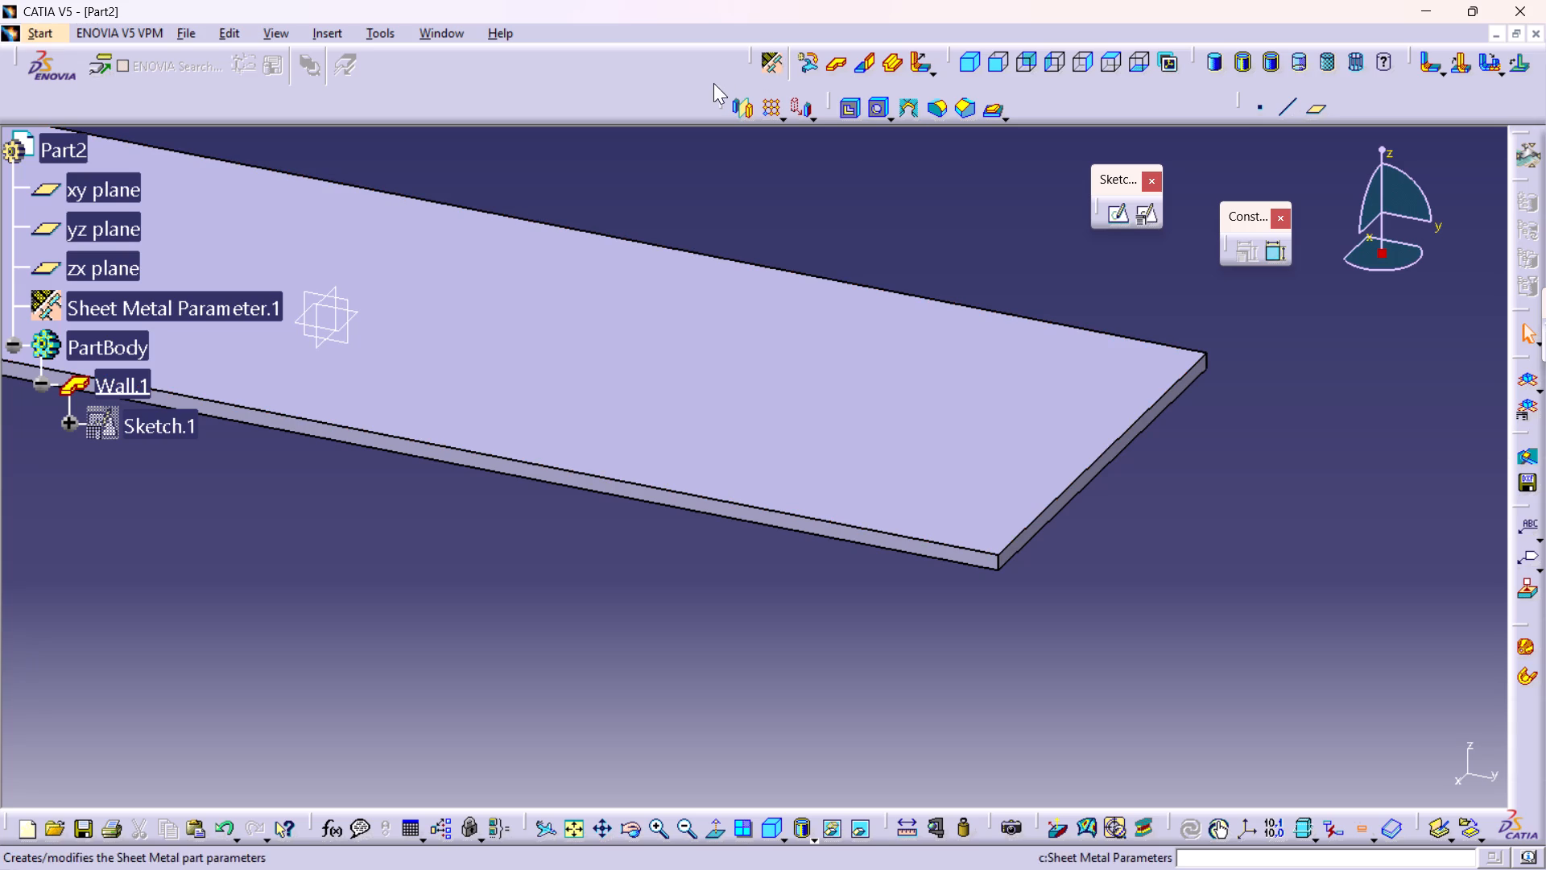
left_click(997, 565)
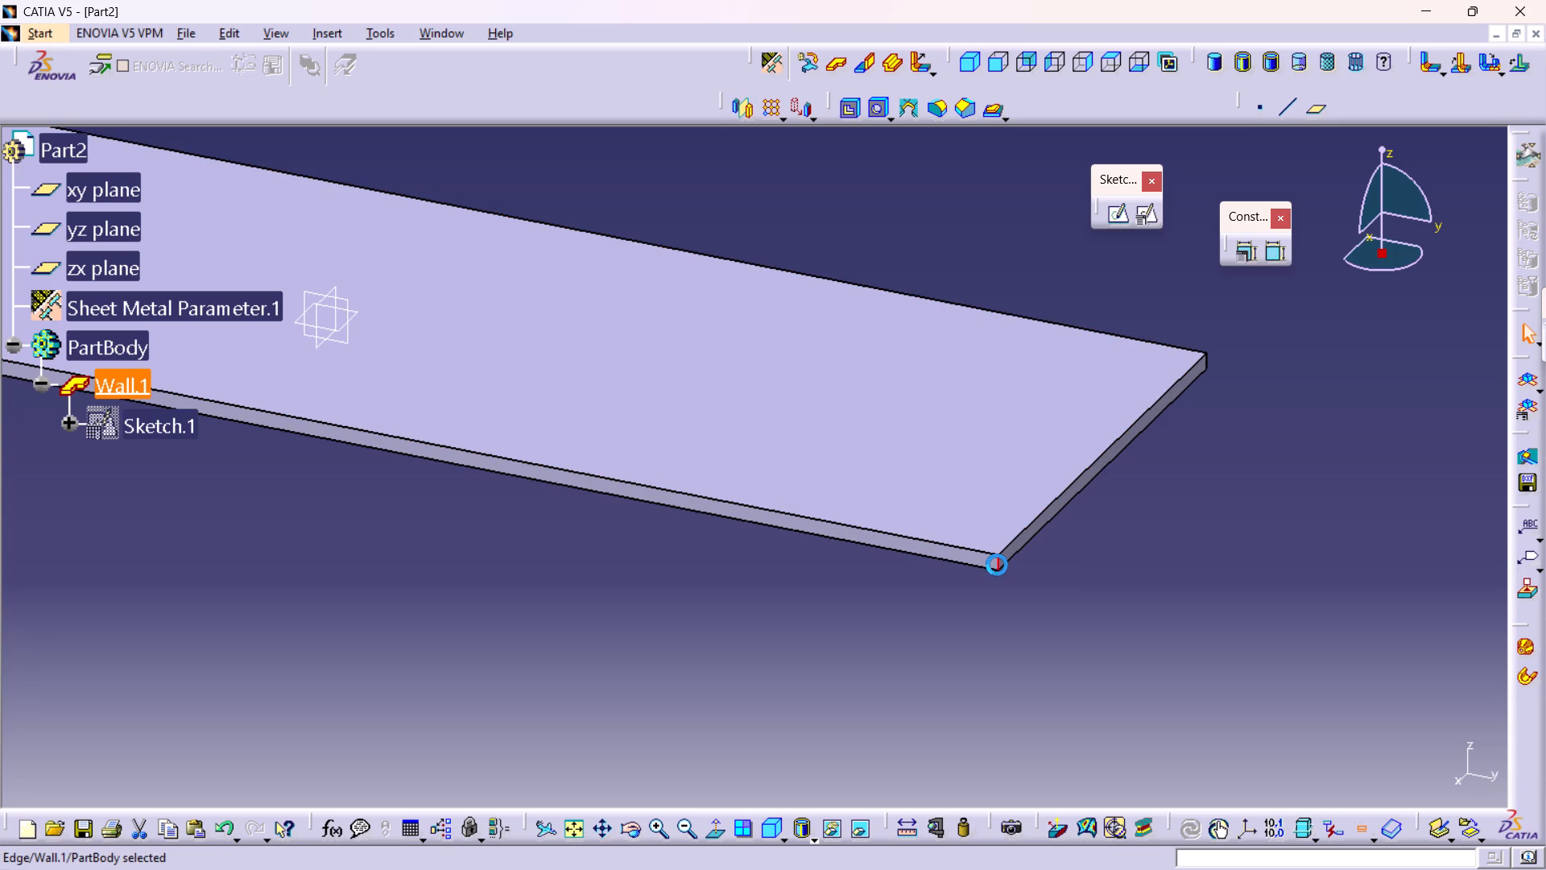
middle_click_drag(1144, 434, 918, 481)
right_click_drag(1144, 434, 918, 481)
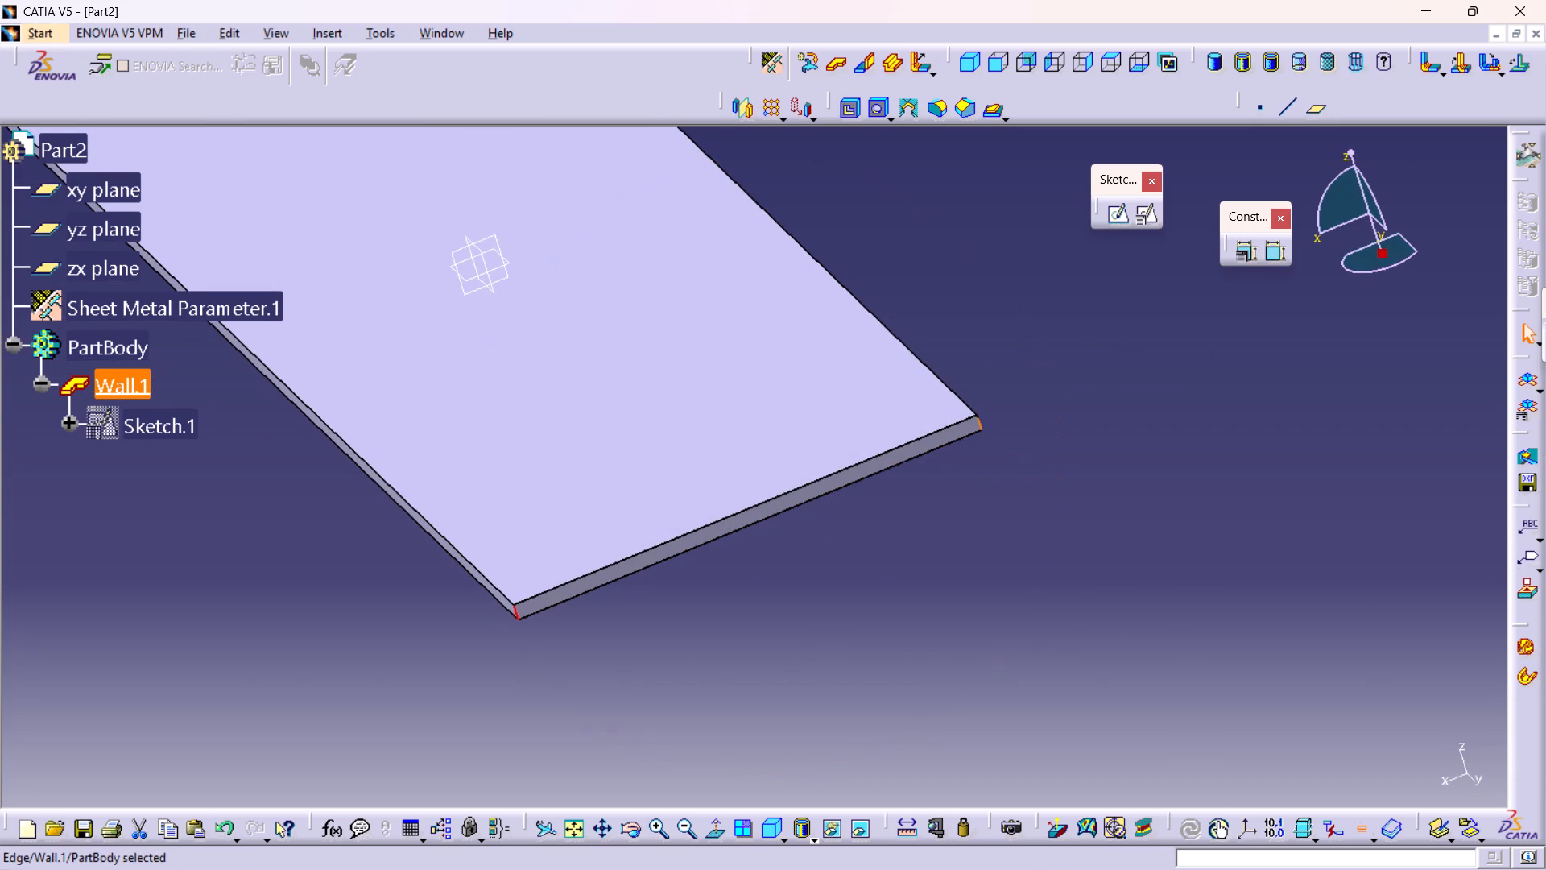
left_click(982, 418, "ctrl")
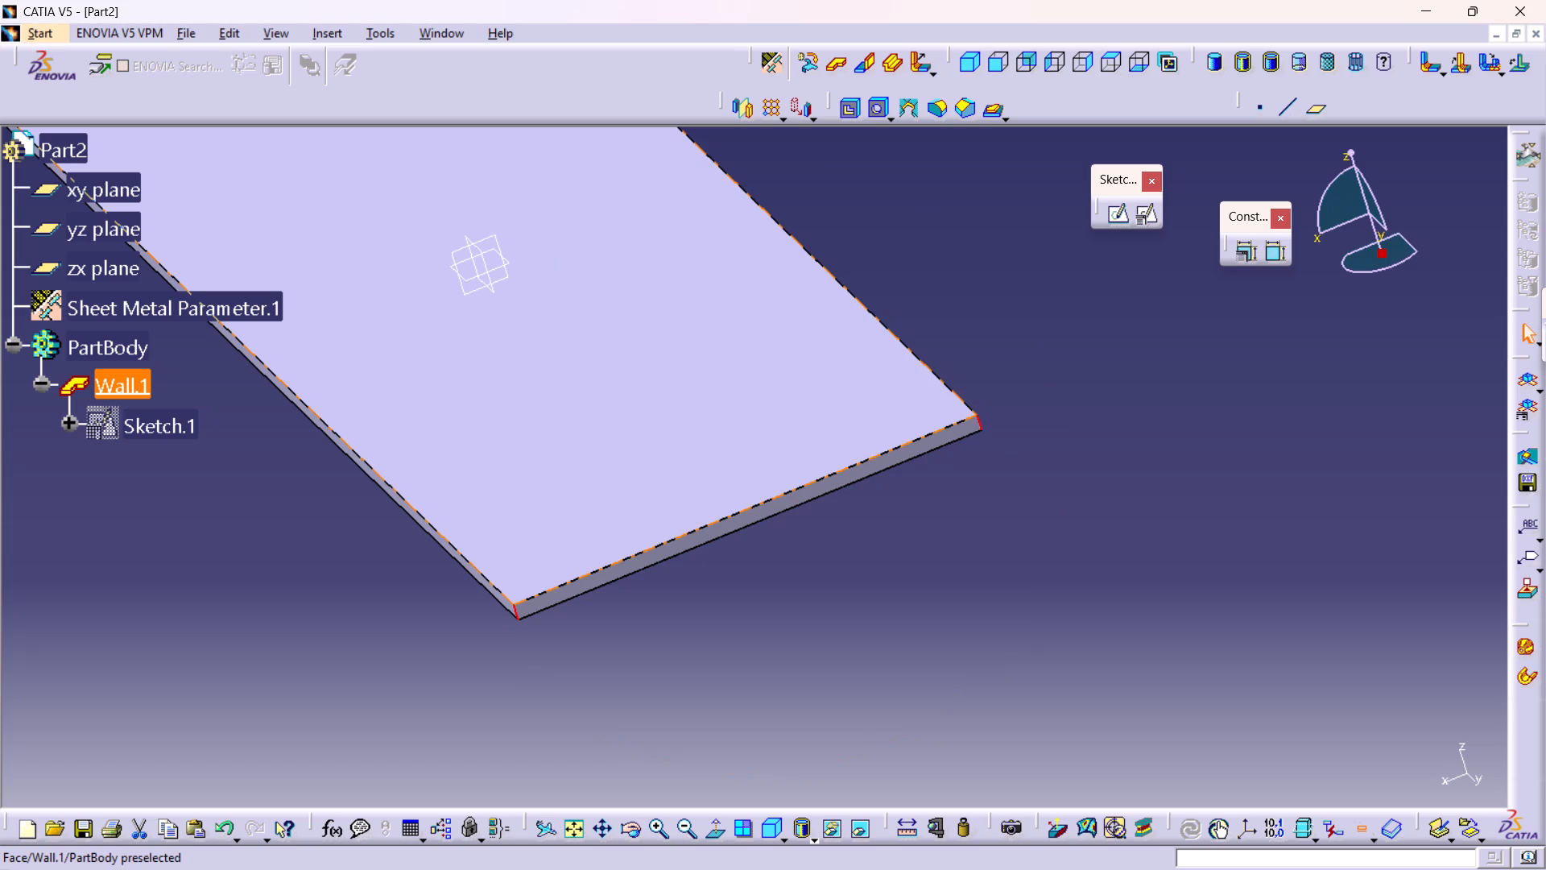
middle_click_drag(430, 419, 904, 473, "ctrl")
right_click_drag(430, 419, 904, 473, "ctrl")
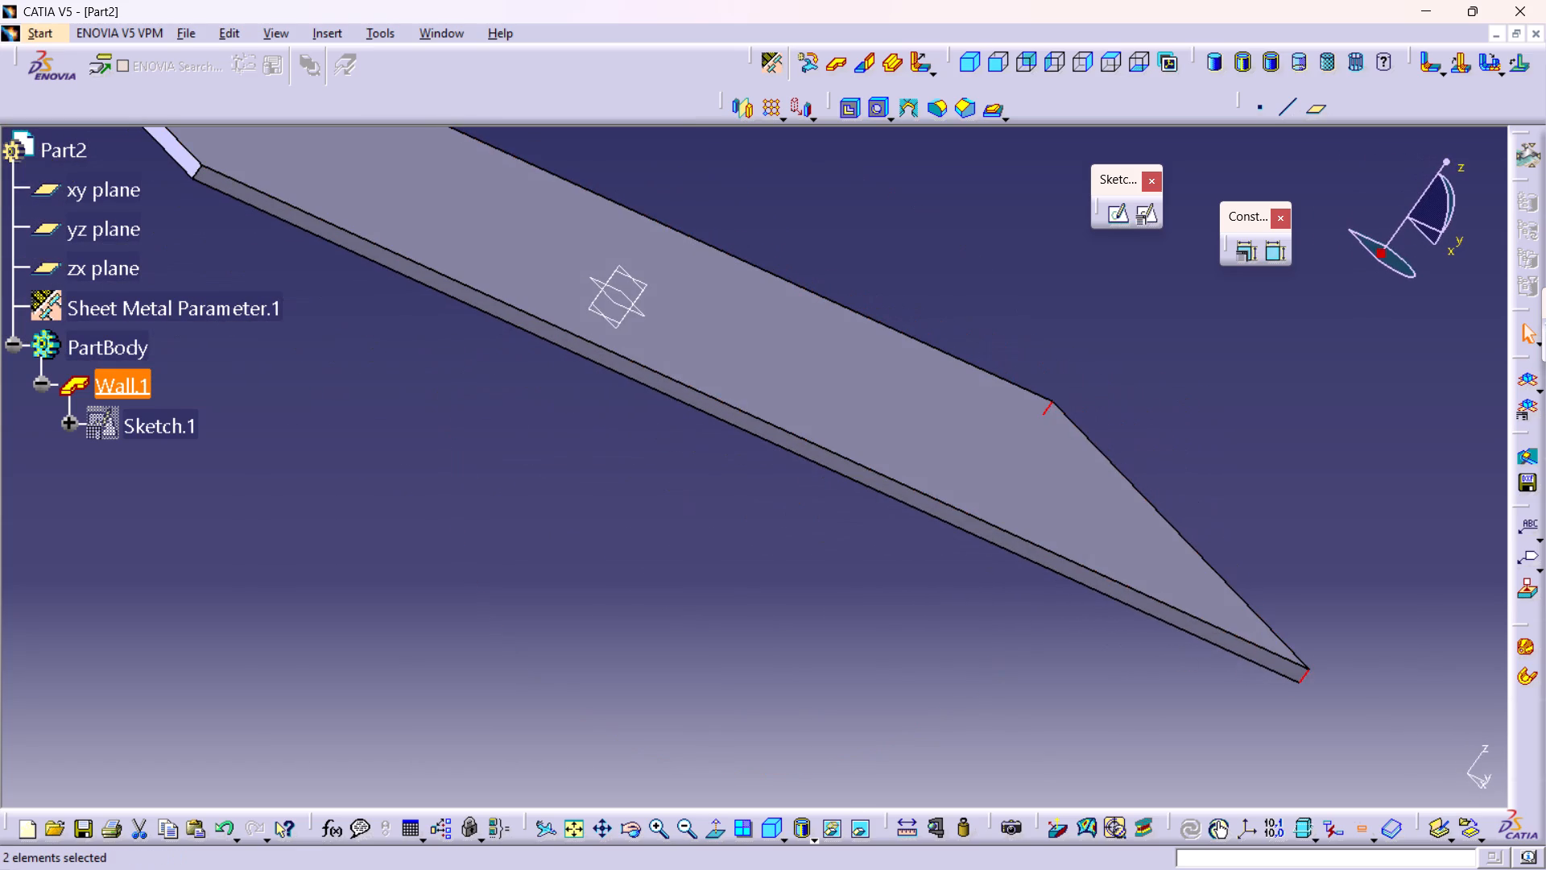
middle_click_drag(428, 367, 462, 517, "ctrl")
right_click_drag(427, 366, 462, 517, "ctrl")
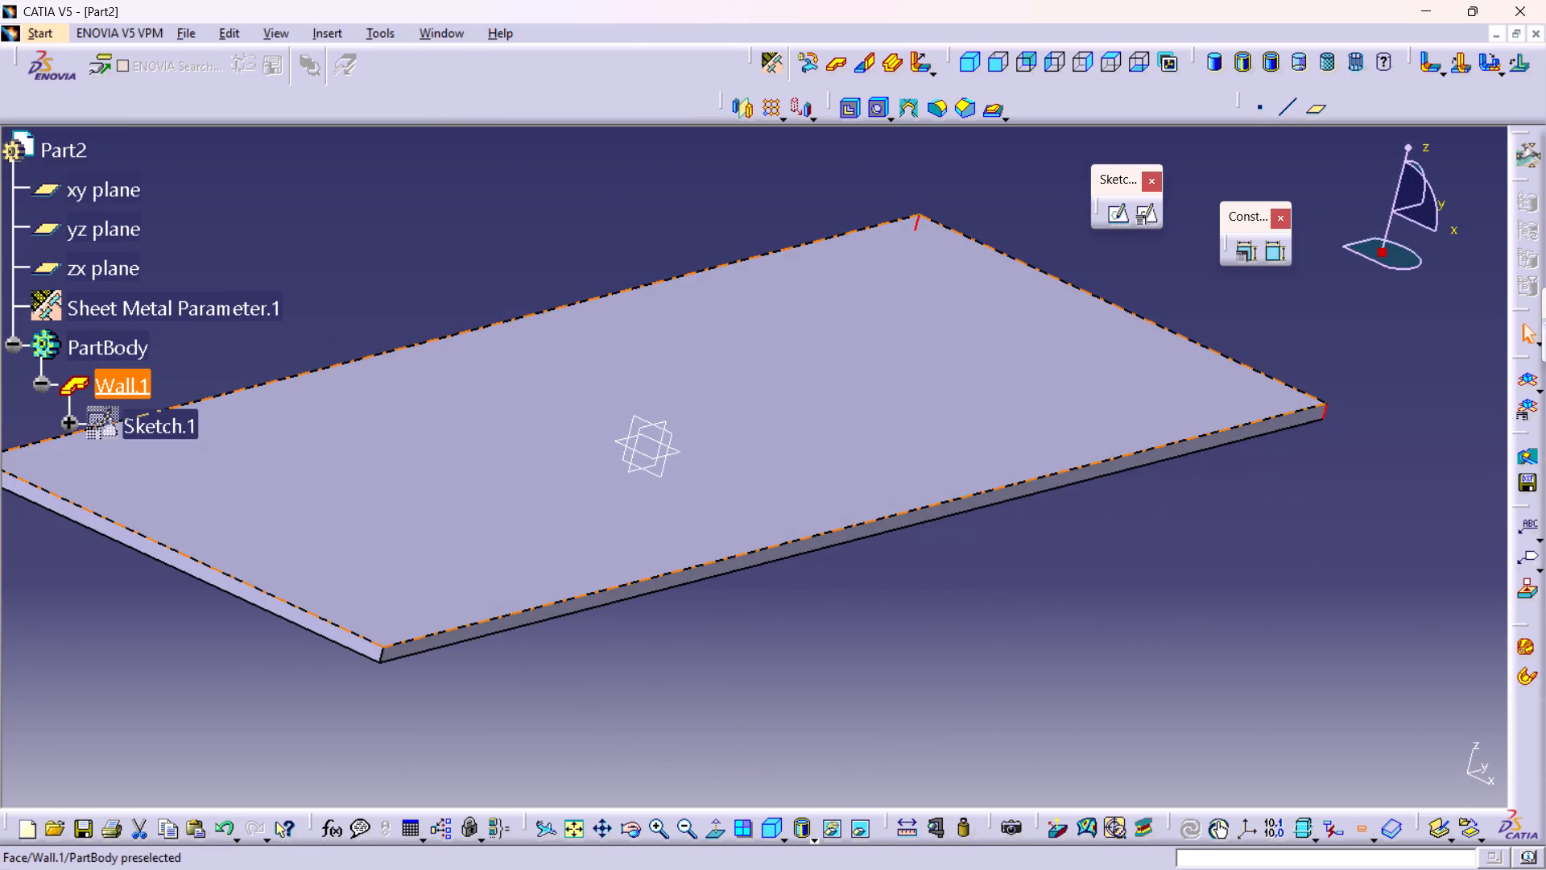
left_click(381, 652, "ctrl")
middle_click_drag(291, 605, 400, 619, "ctrl")
right_click_drag(291, 605, 400, 619, "ctrl")
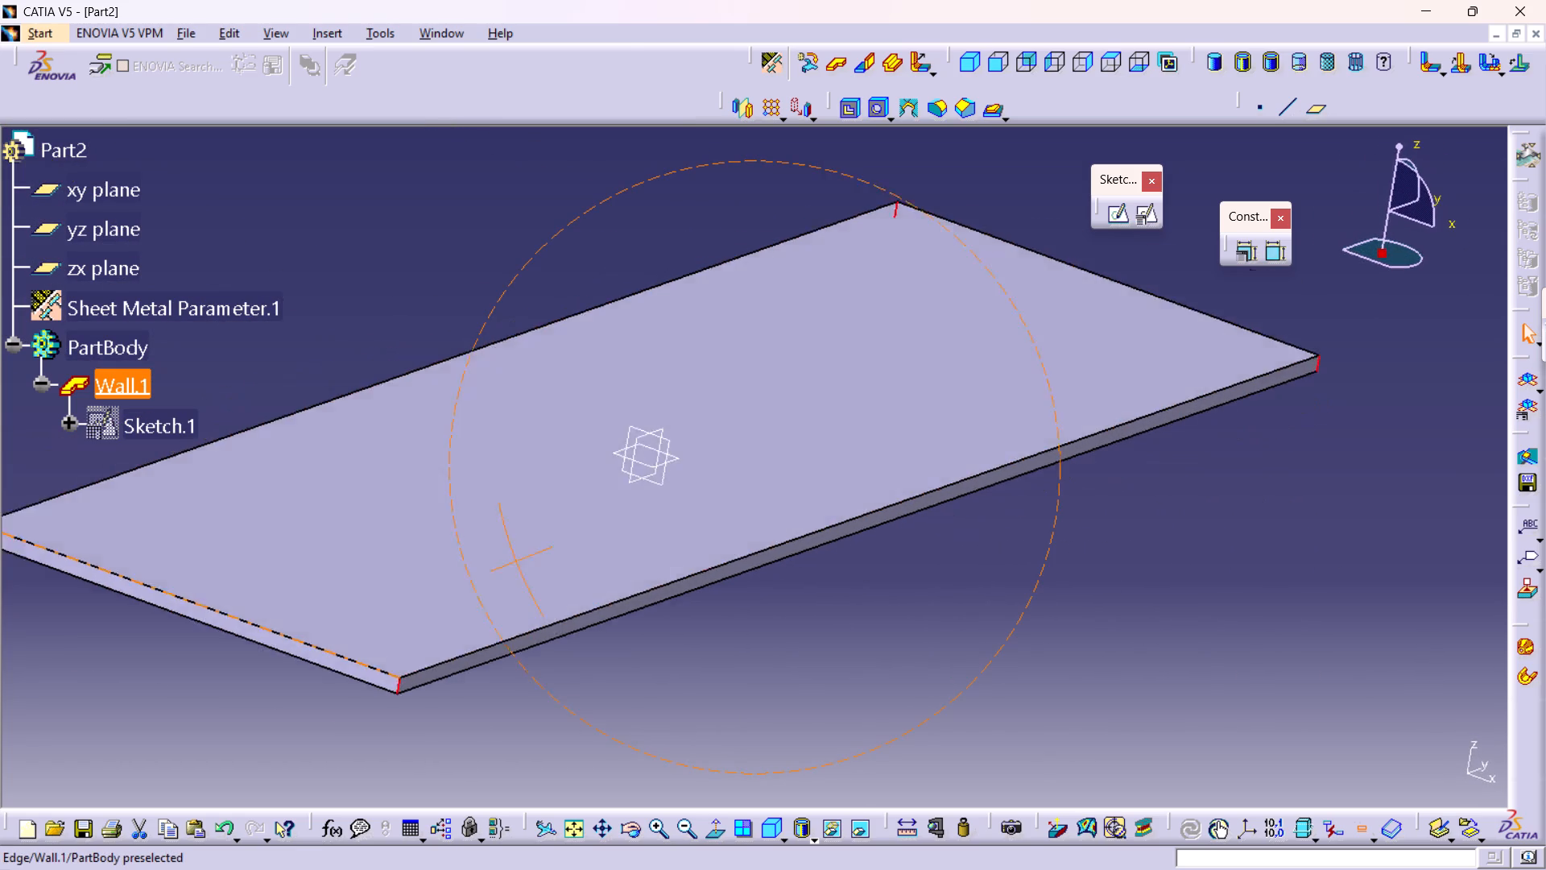
middle_click_drag(400, 619, 668, 695, "ctrl")
right_click_drag(400, 619, 668, 695, "ctrl")
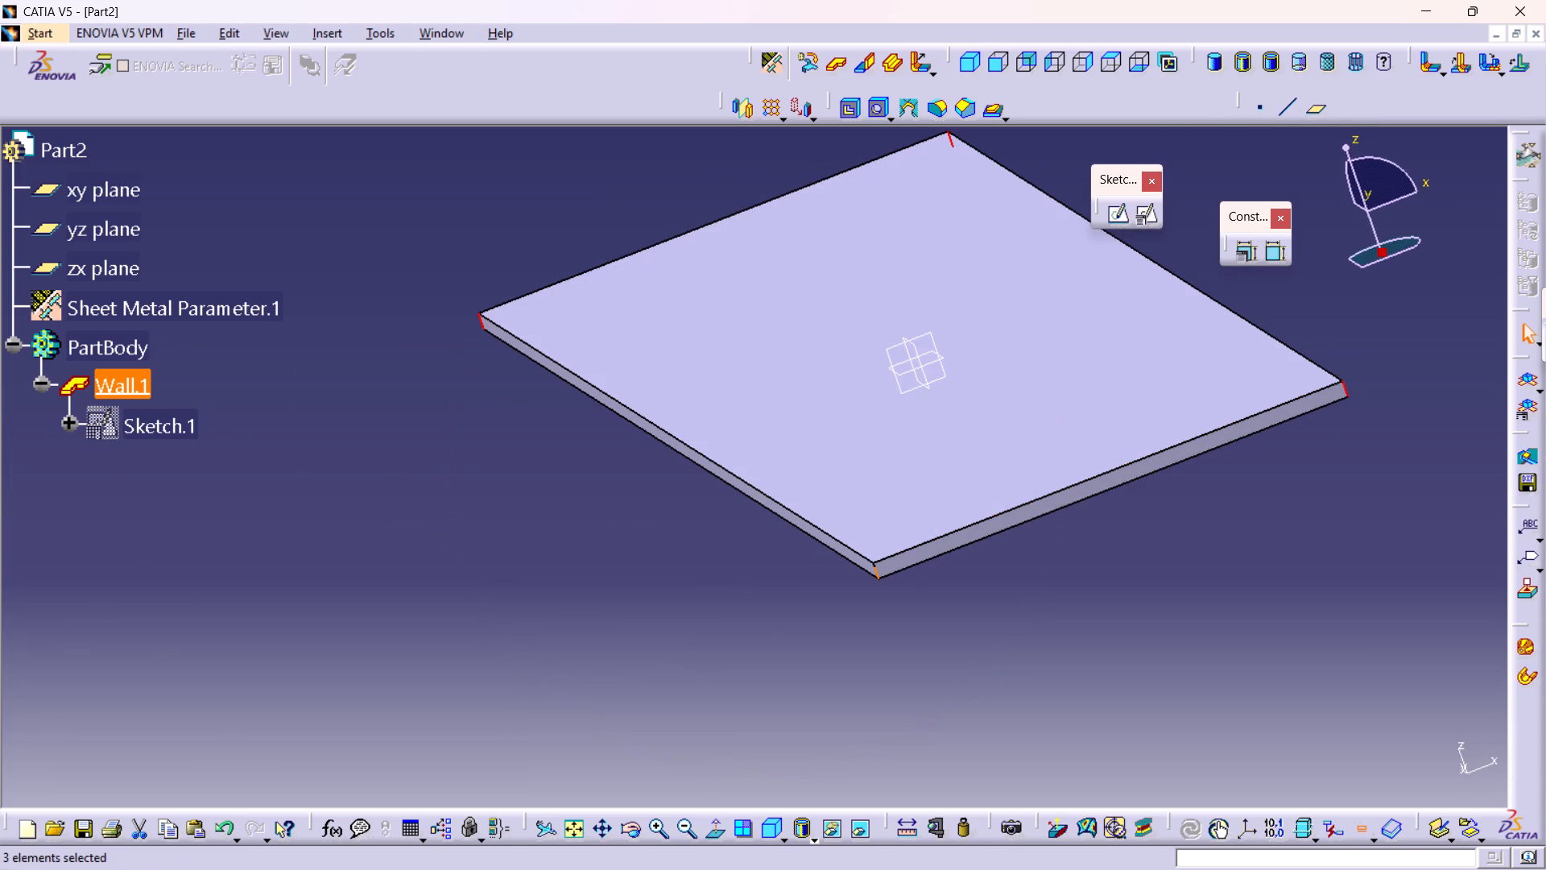
left_click(874, 569, "ctrl")
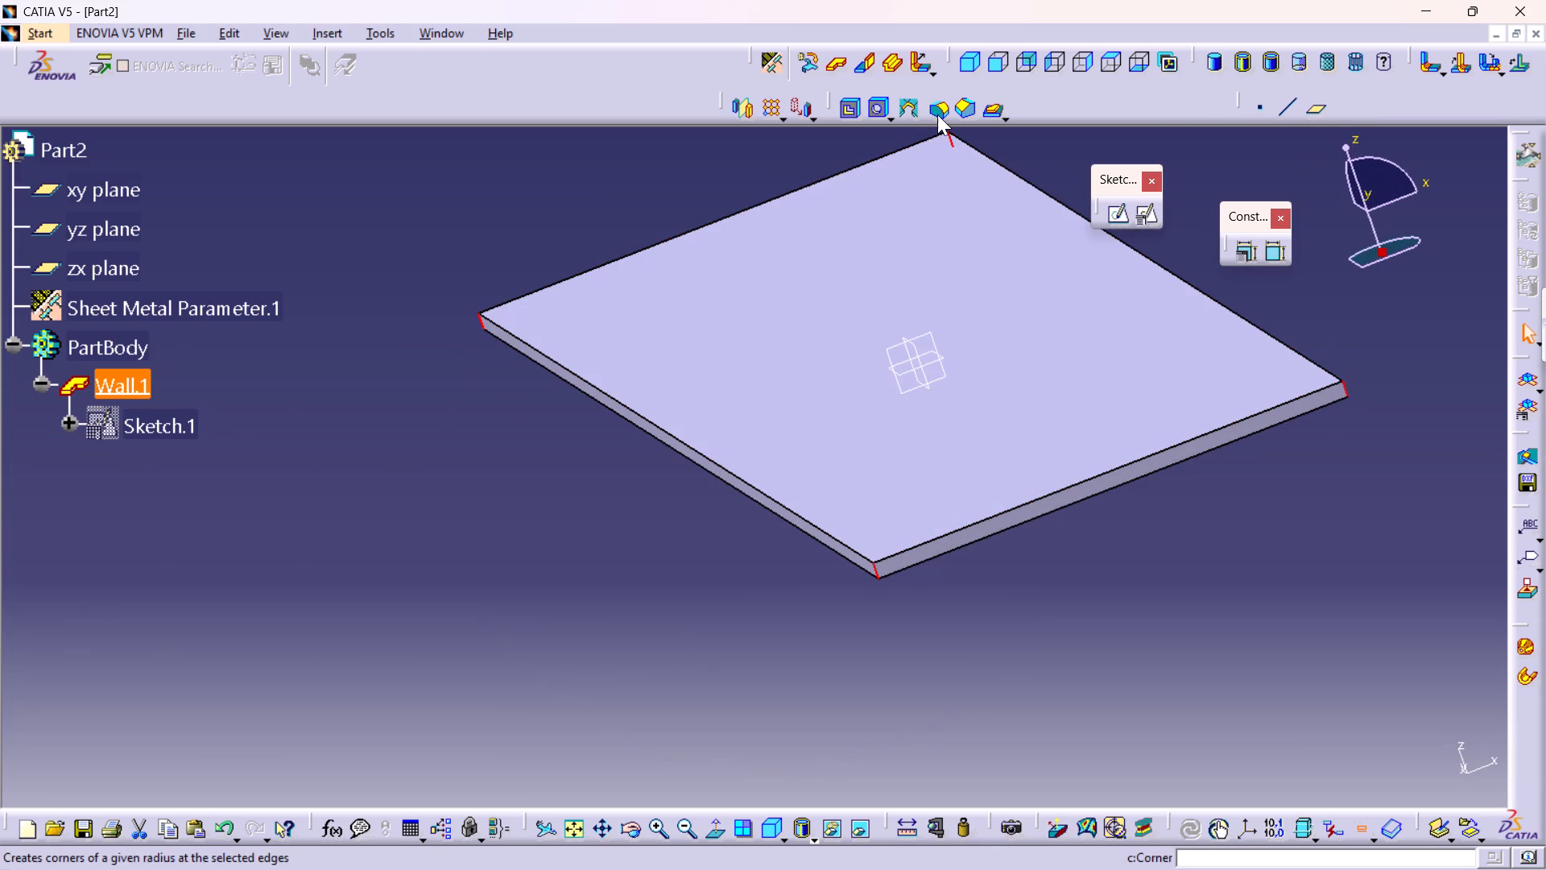
left_click(937, 114)
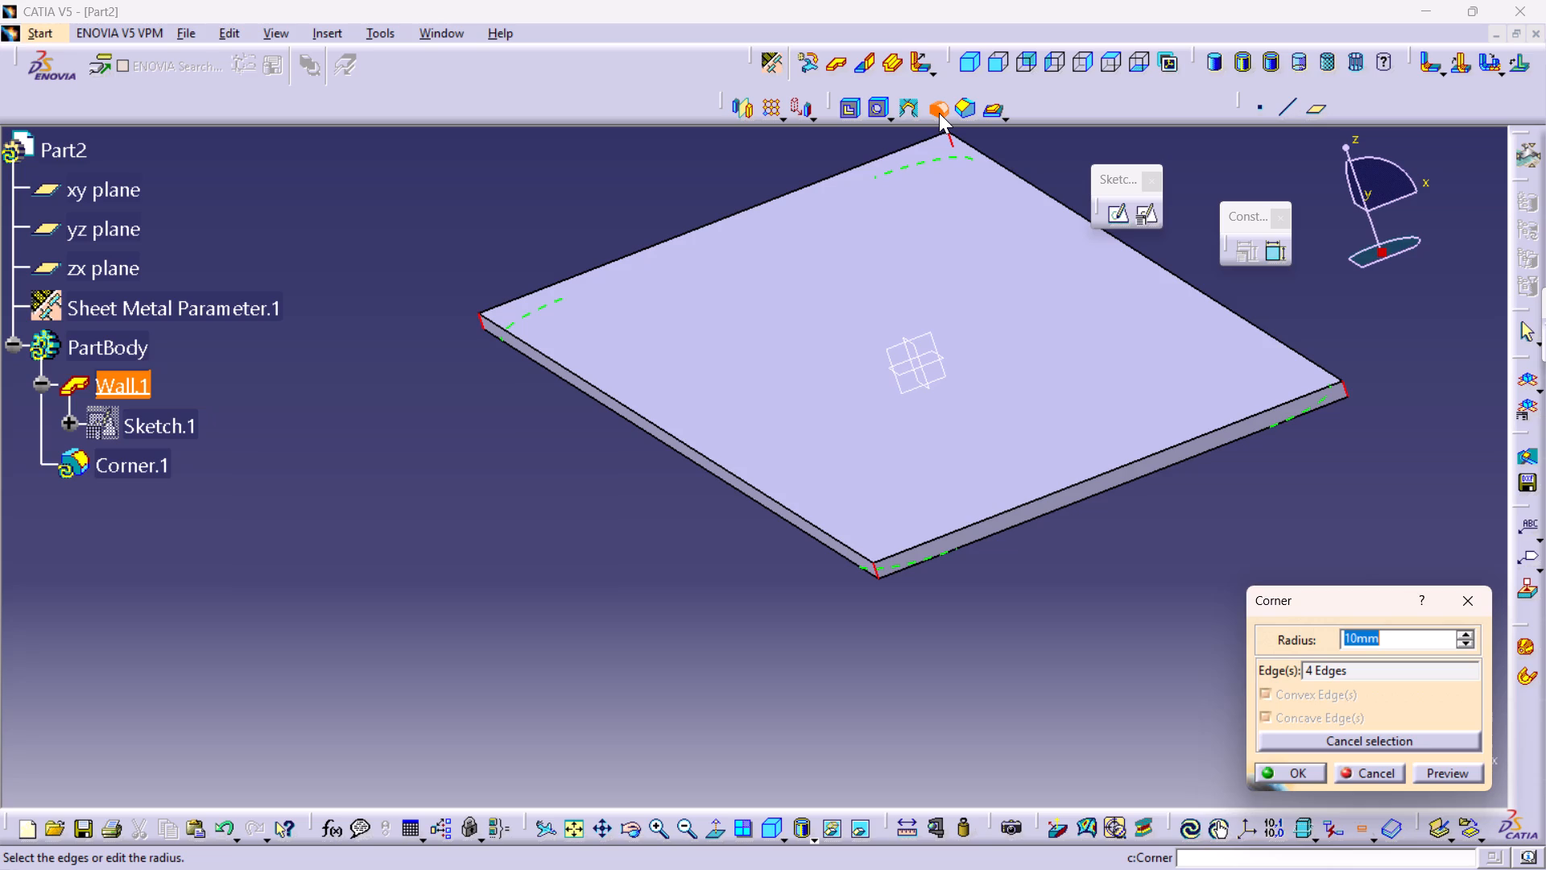
key("5")
key("Return")
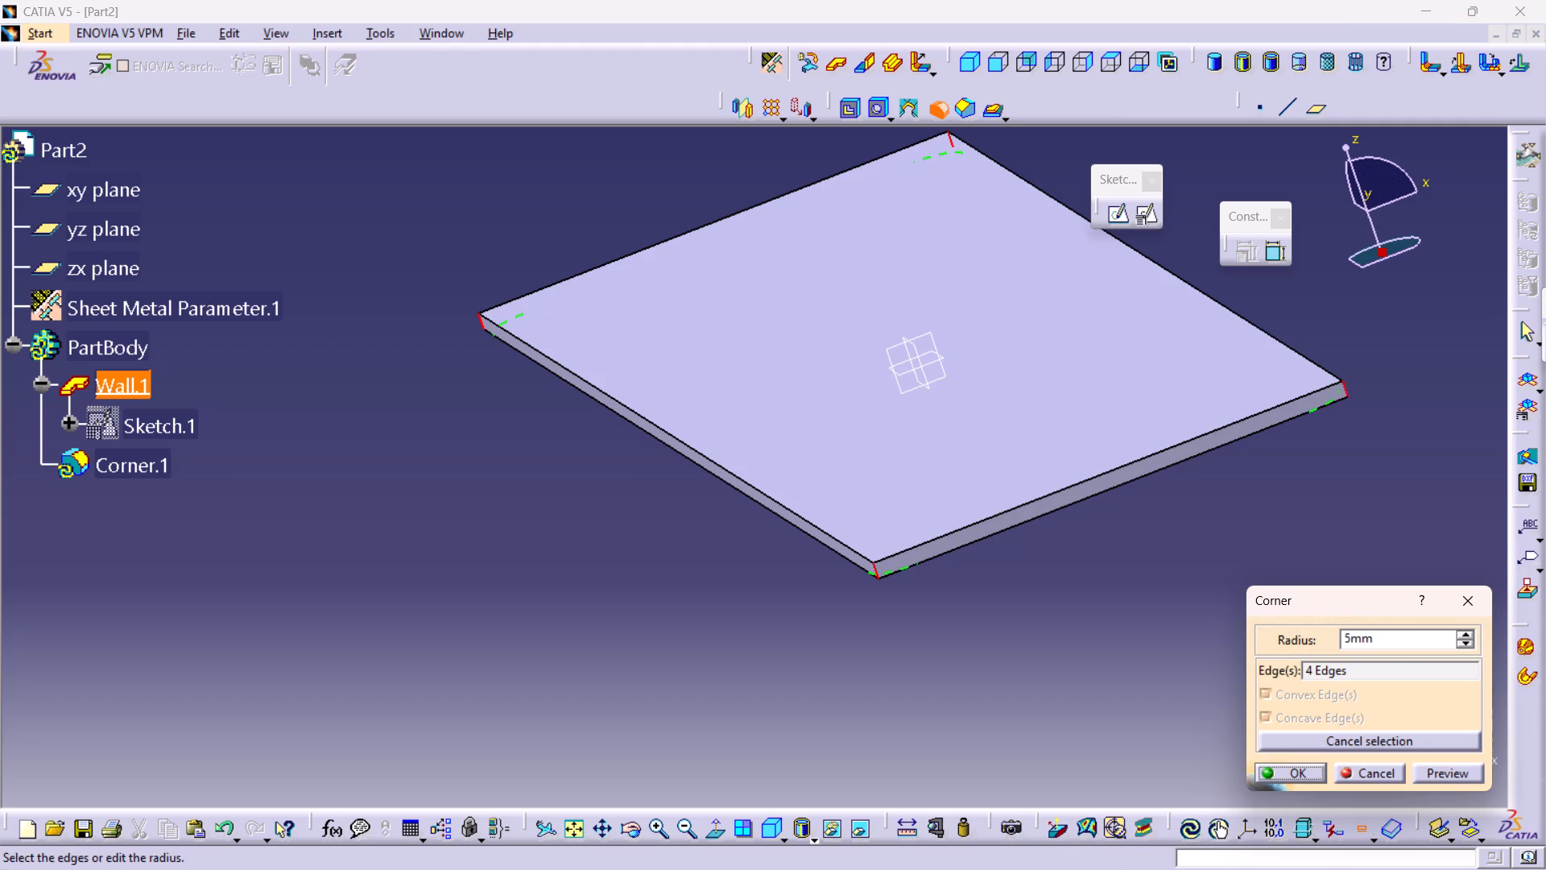
left_click(1302, 768)
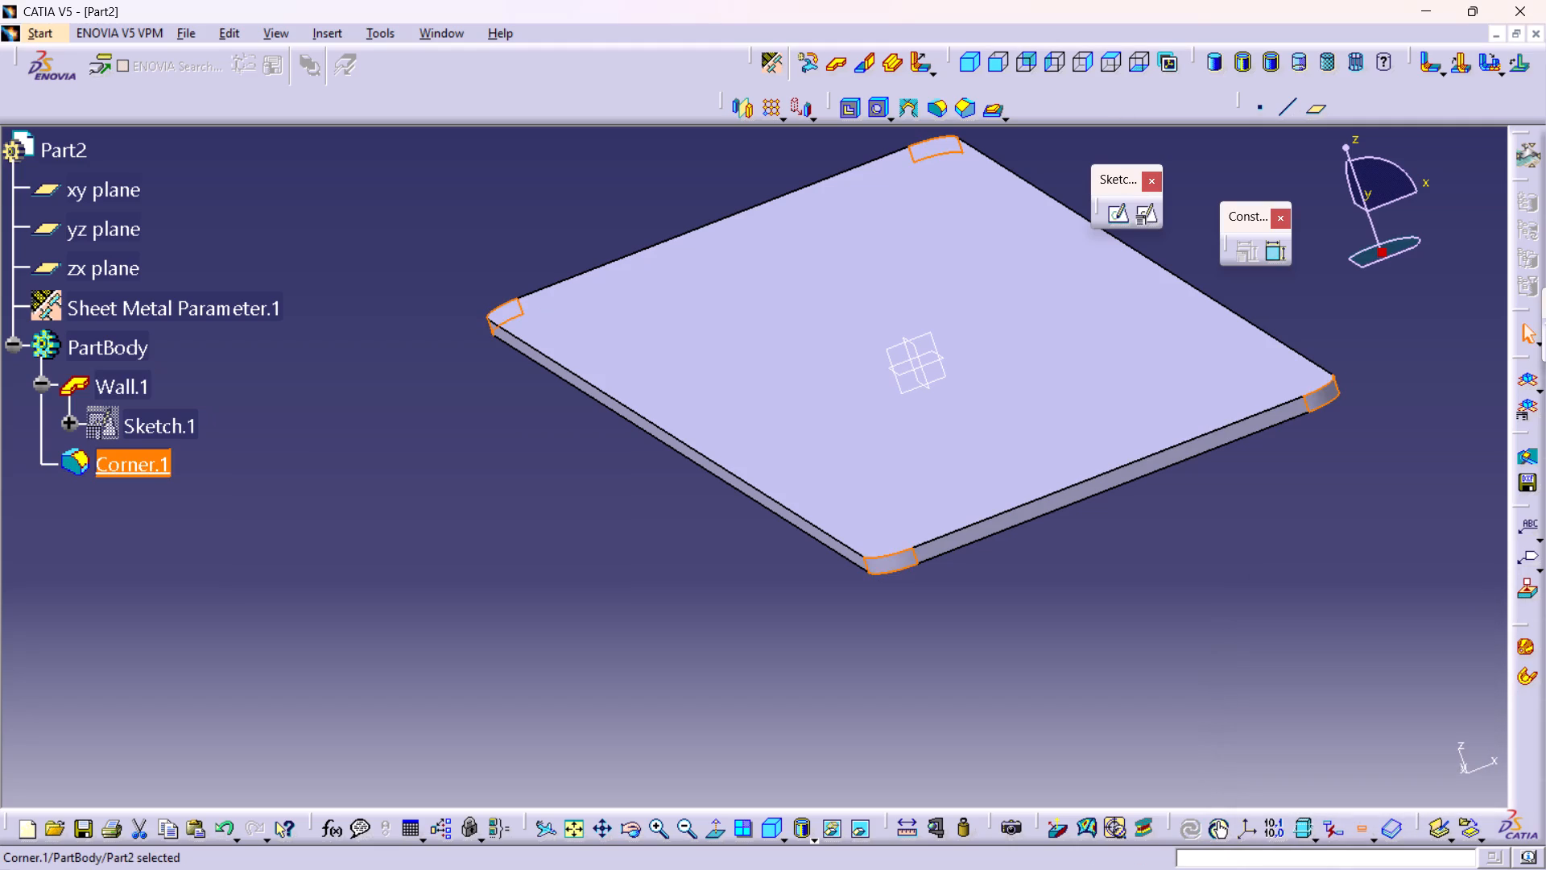
left_click(1103, 666)
Examine the rounded plate from several angles and in the isometric view.
middle_click_drag(655, 441, 883, 625)
right_click_drag(655, 441, 882, 612)
middle_click_drag(391, 391, 336, 503)
right_click_drag(383, 396, 336, 503)
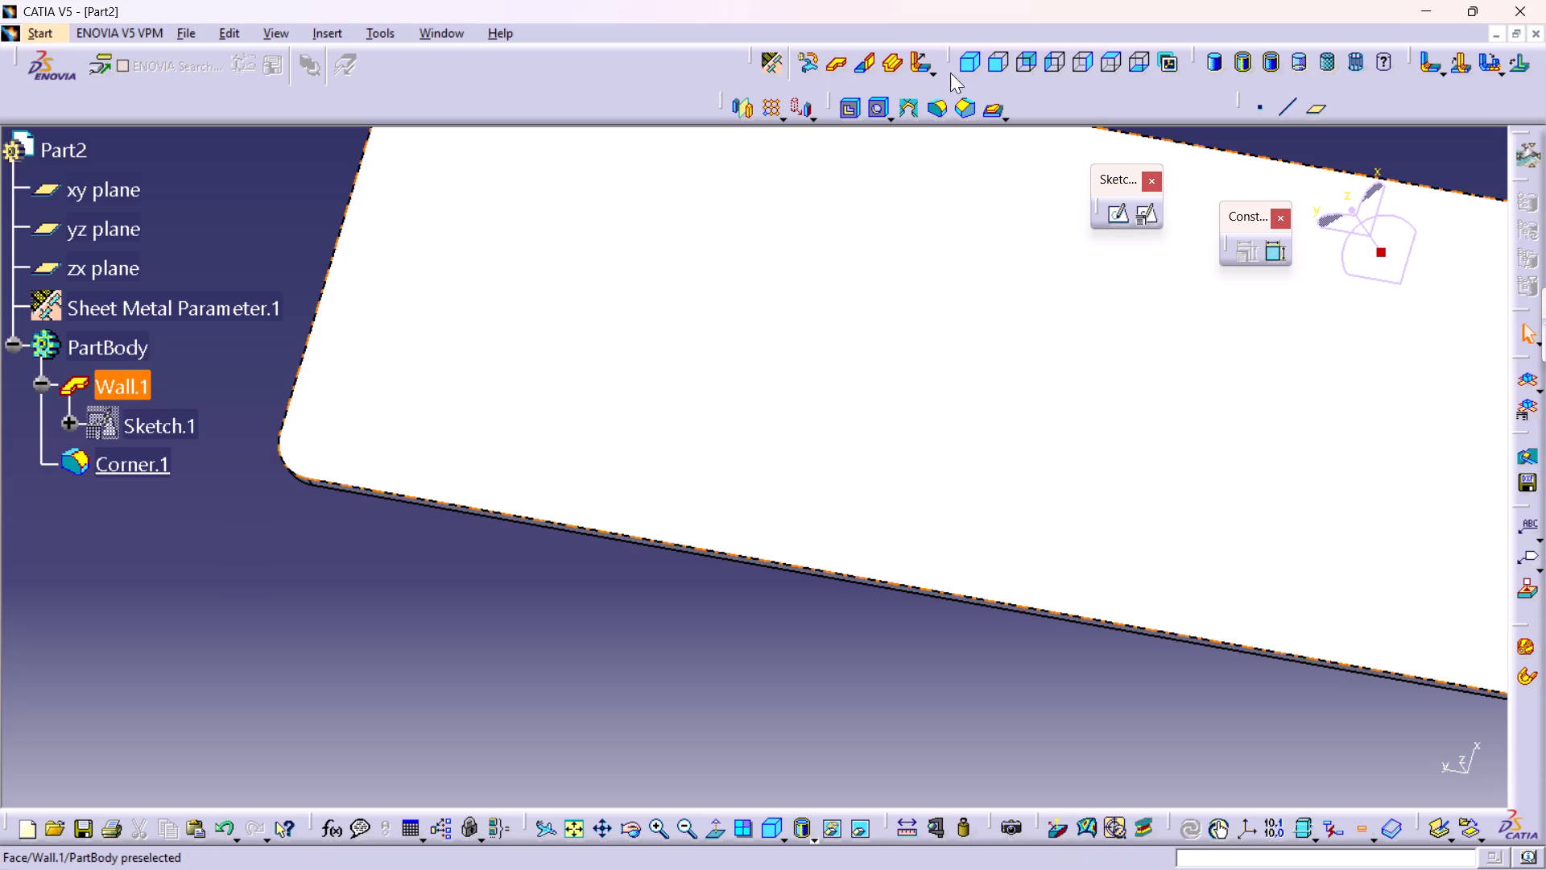
left_click(967, 57)
scroll(614, 382, "up", 1)
middle_click_drag(614, 382, 798, 538)
right_click_drag(622, 392, 631, 399)
middle_click_drag(472, 374, 465, 313)
right_click(472, 374)
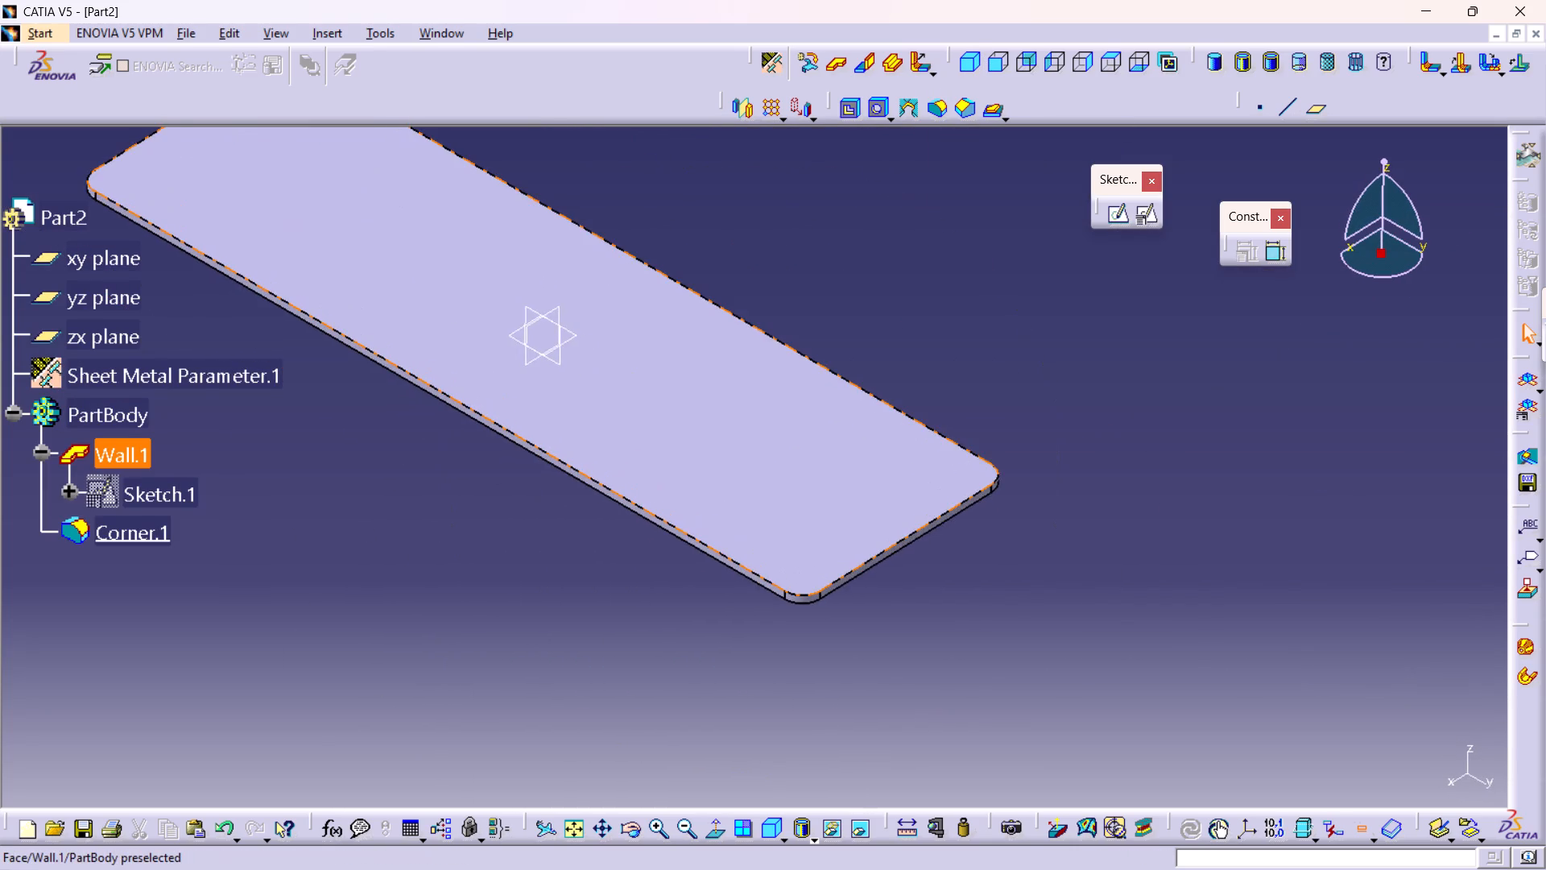
middle_click_drag(437, 308, 556, 474)
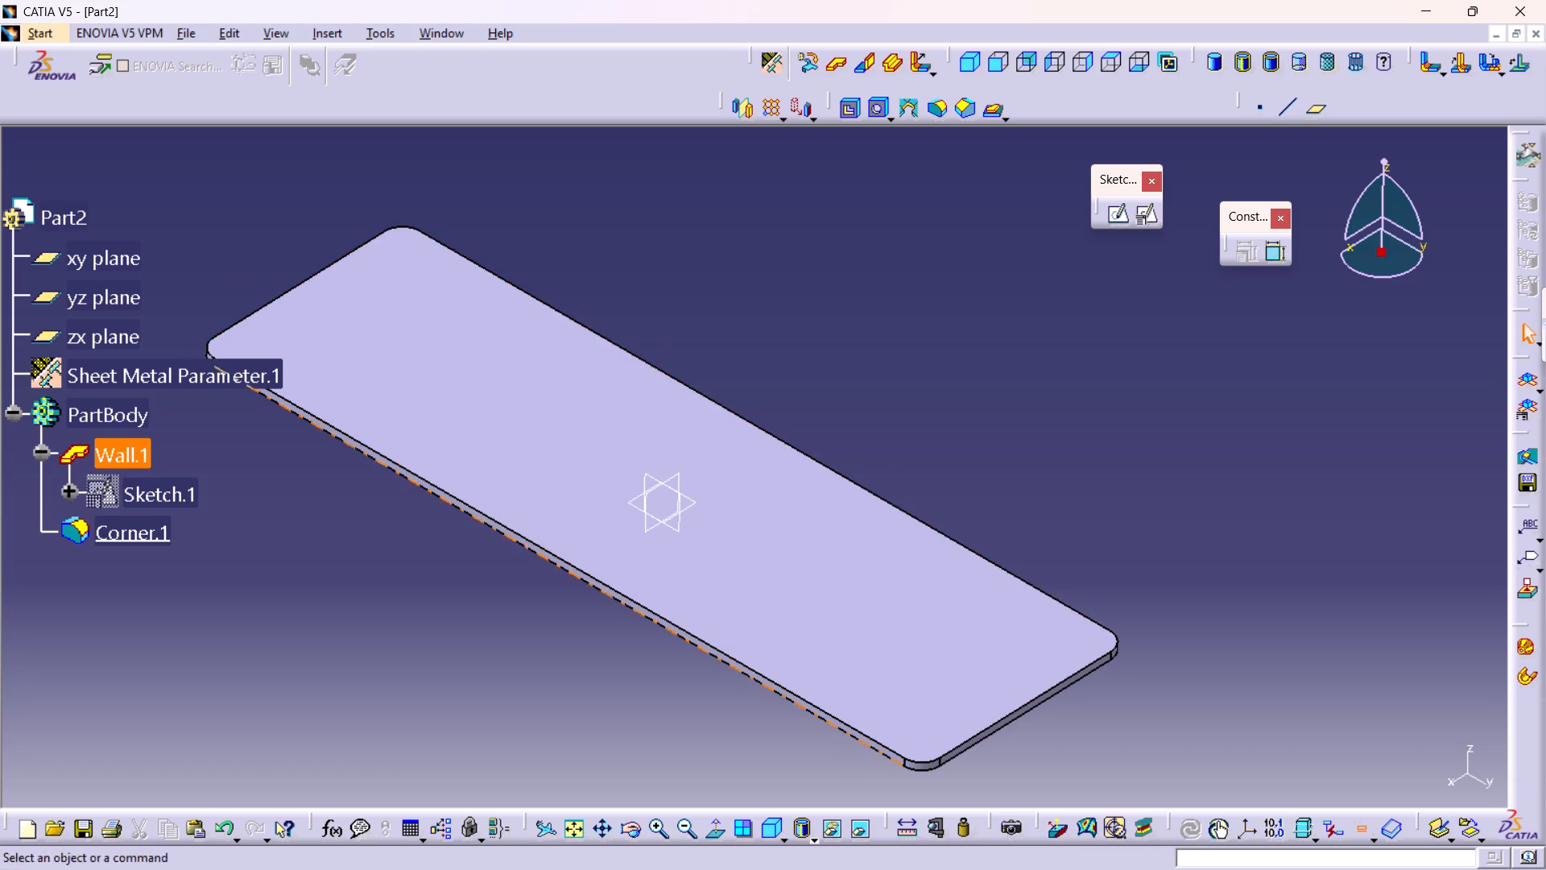
middle_click_drag(420, 396, 451, 439)
right_click(421, 396)
middle_click_drag(461, 446, 461, 447)
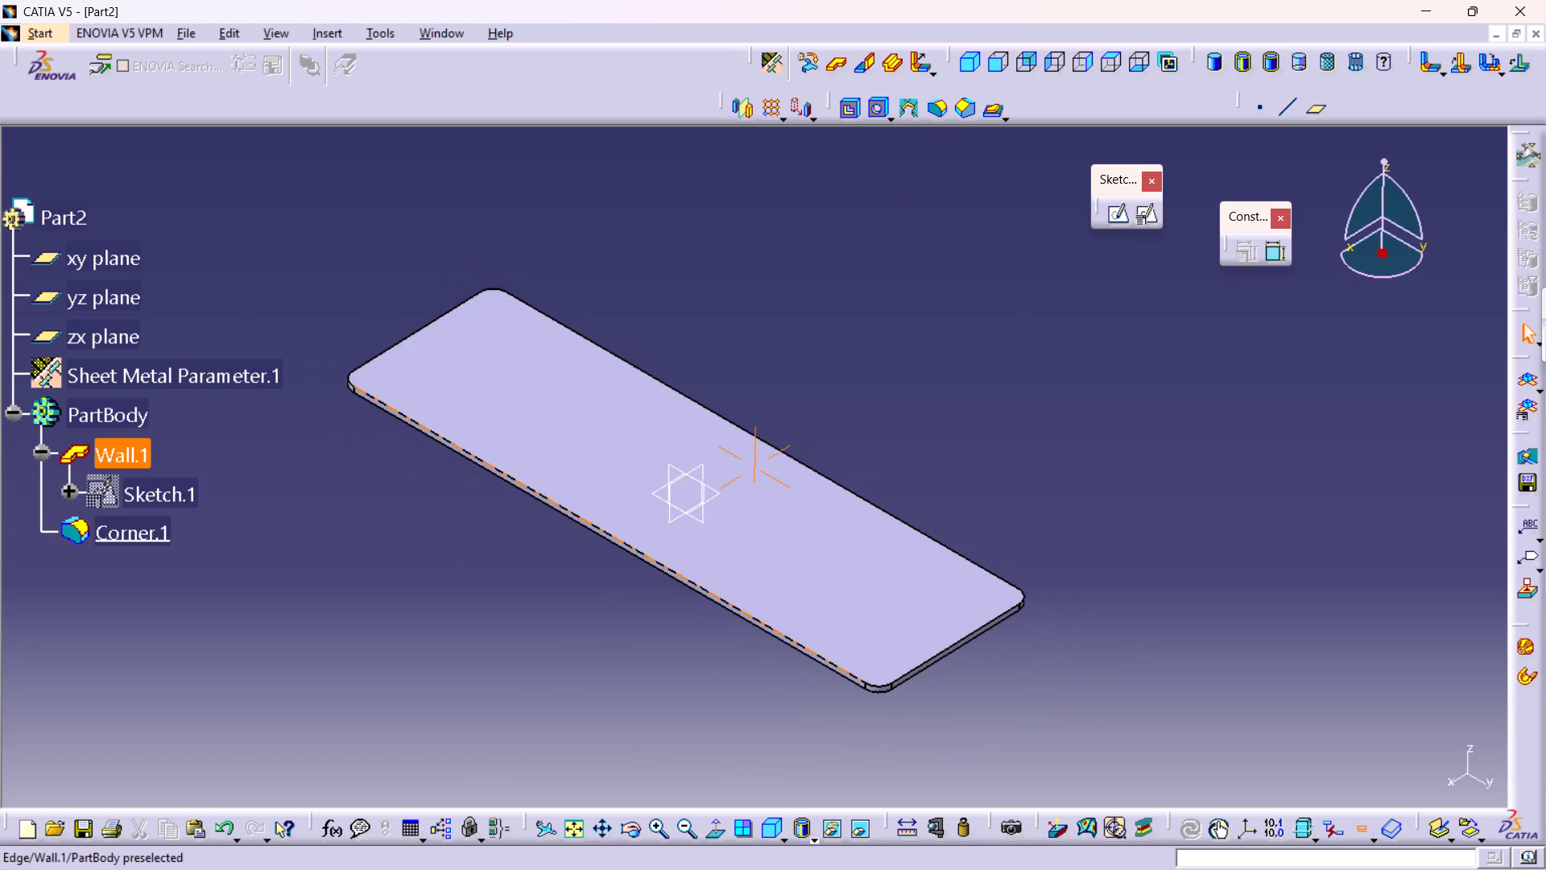
middle_click_drag(461, 447, 482, 491)
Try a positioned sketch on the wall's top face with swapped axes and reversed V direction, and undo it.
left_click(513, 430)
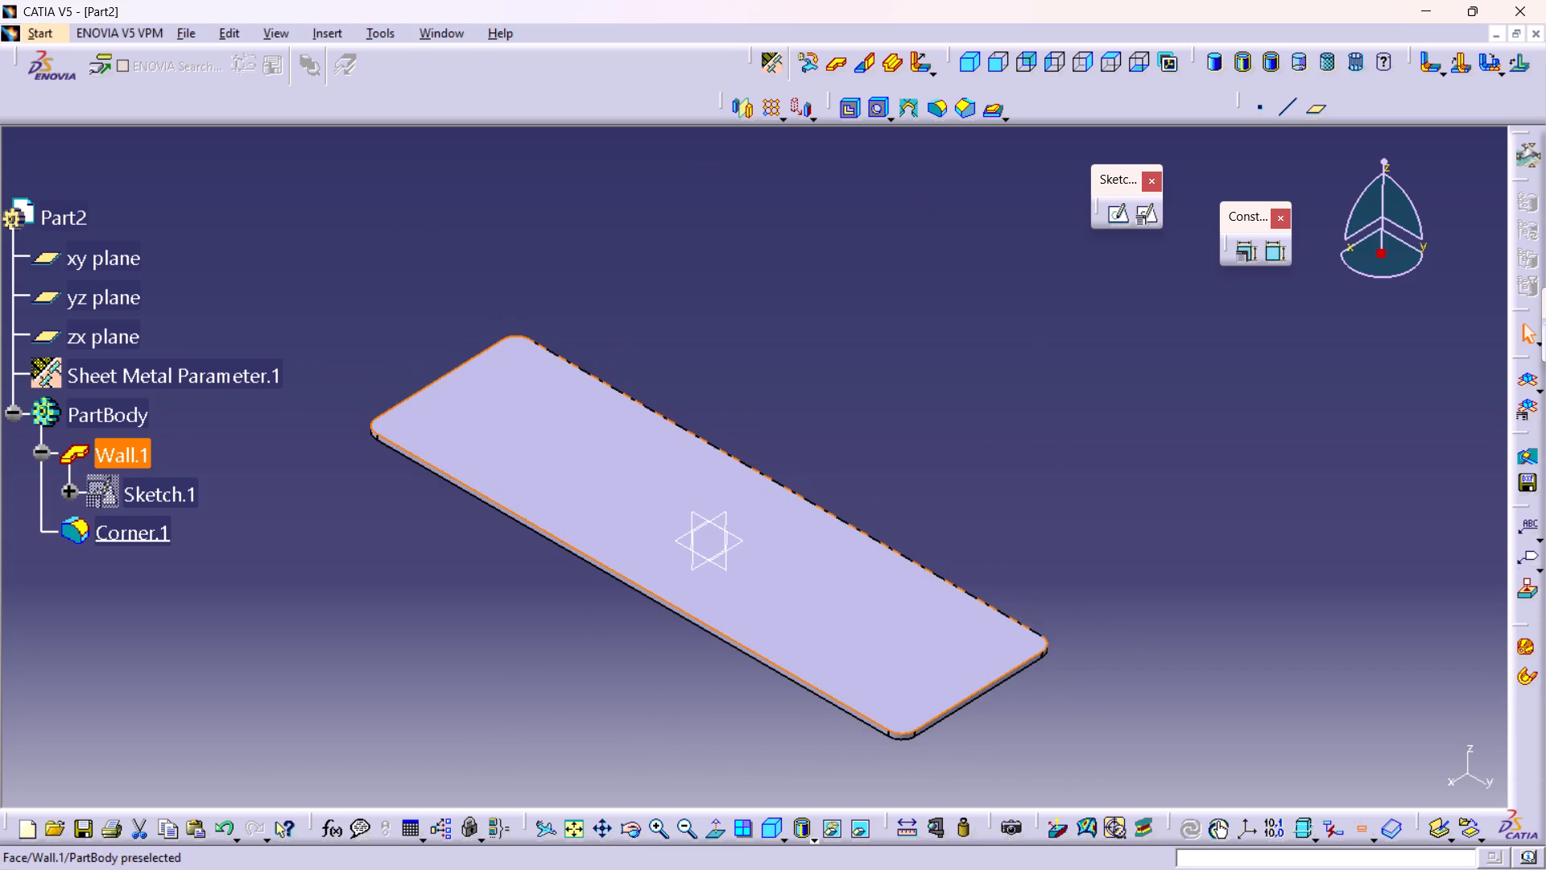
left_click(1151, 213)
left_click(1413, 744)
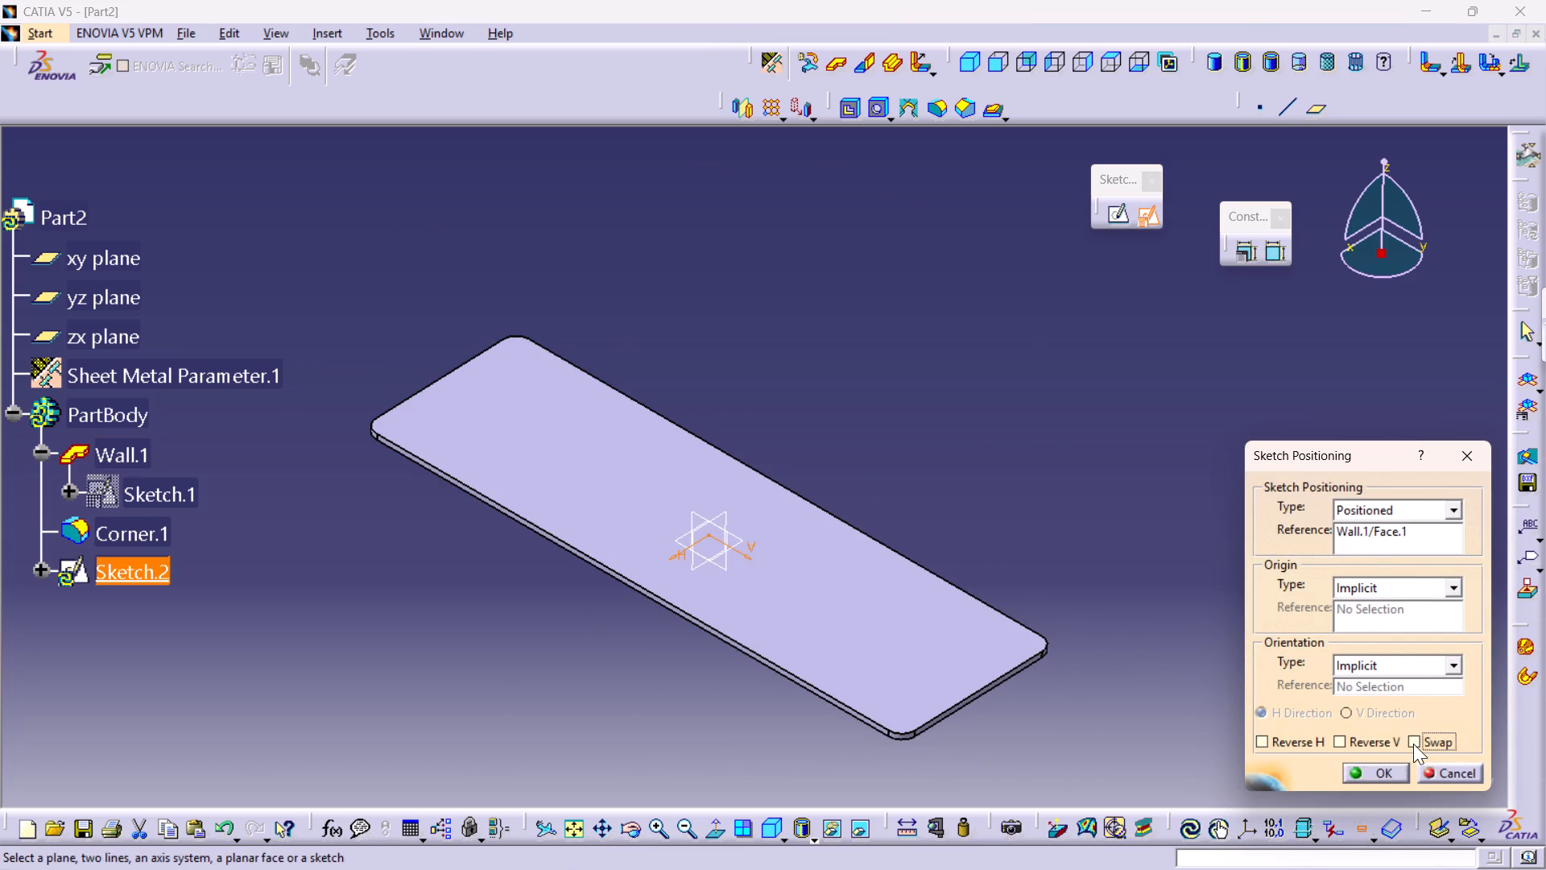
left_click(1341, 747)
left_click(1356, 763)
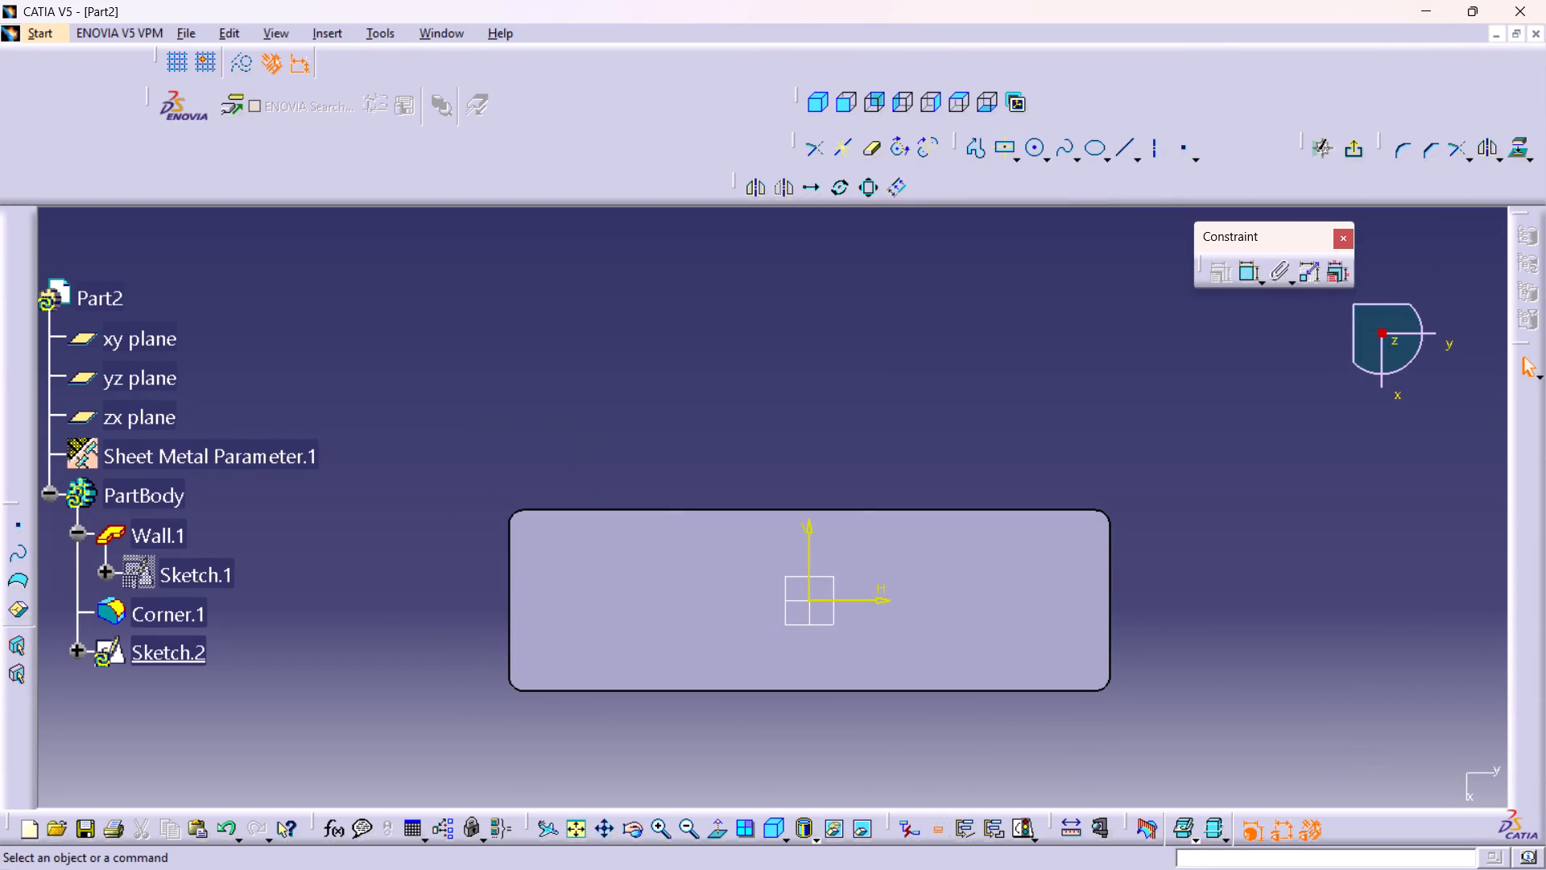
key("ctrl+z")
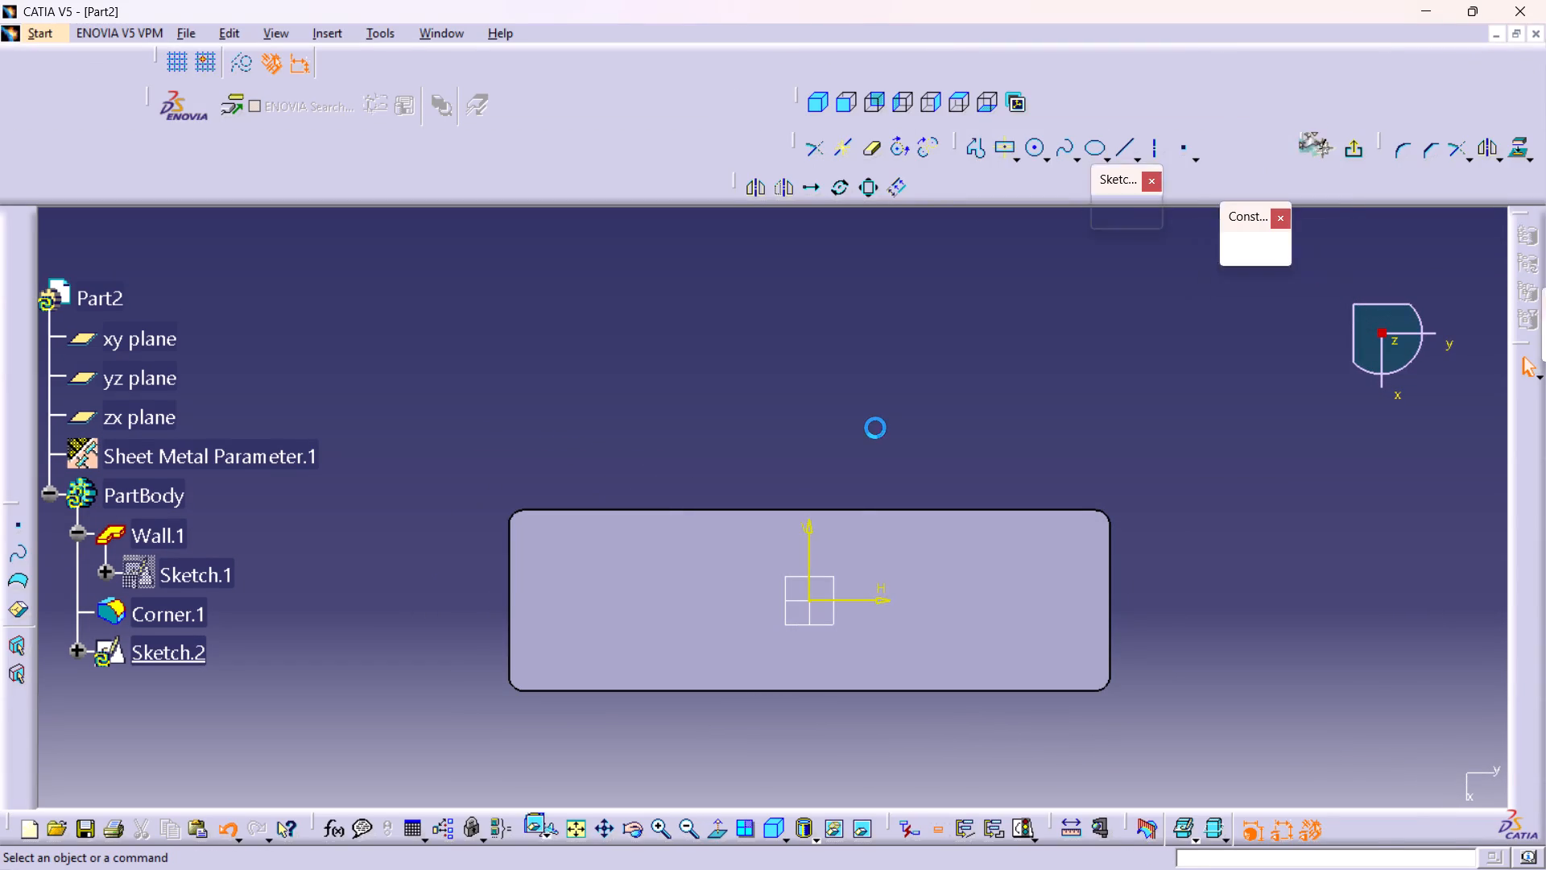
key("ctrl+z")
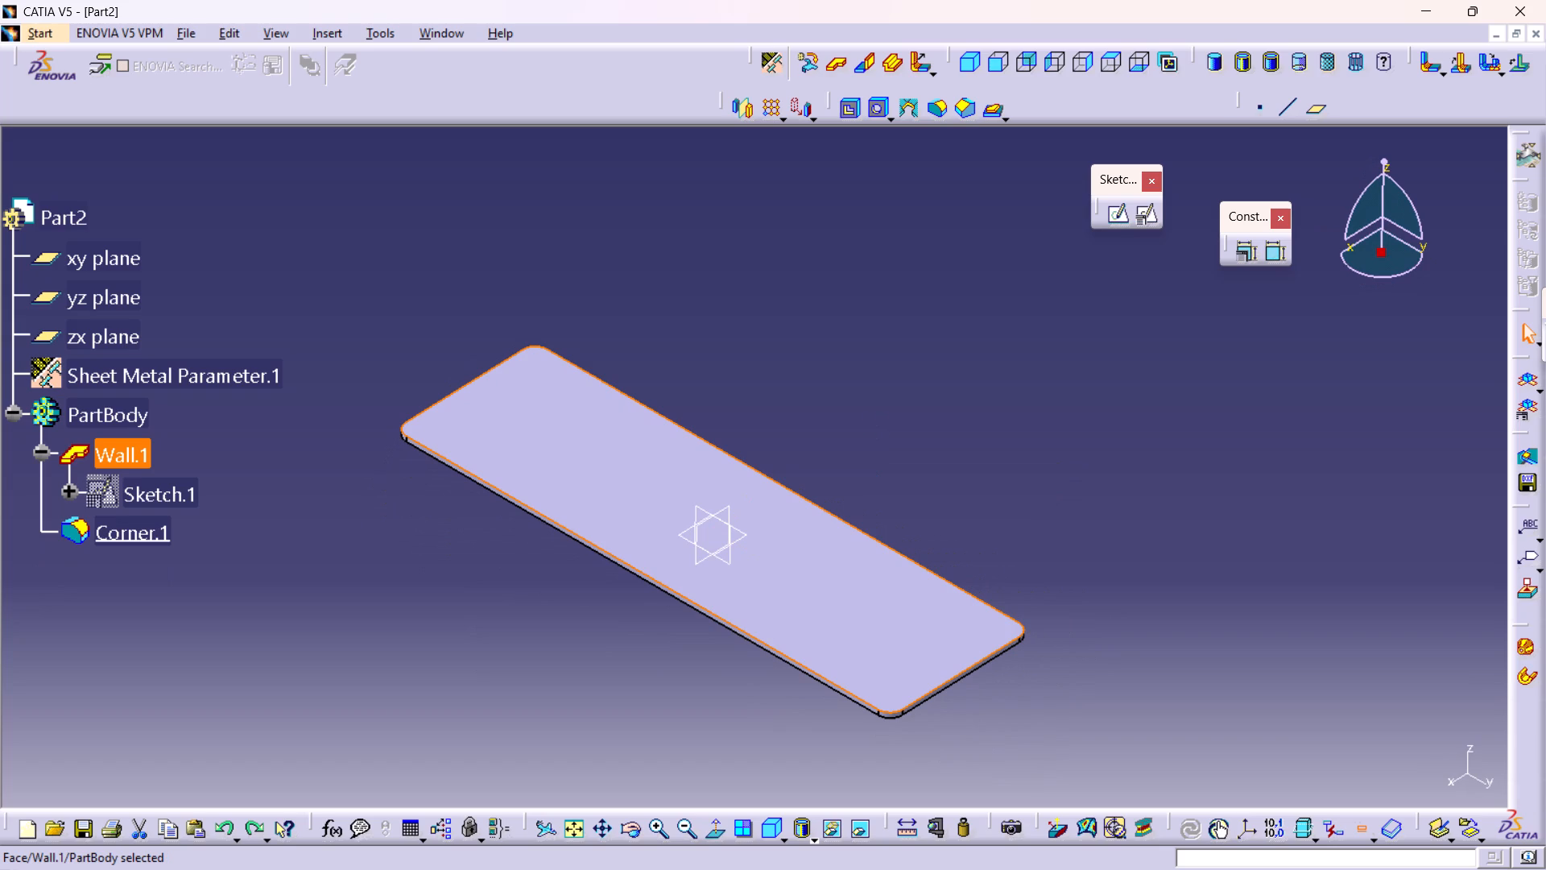
Create a positioned sketch on the wall's top face with both the H and V directions reversed.
left_click(795, 588)
left_click(1148, 210)
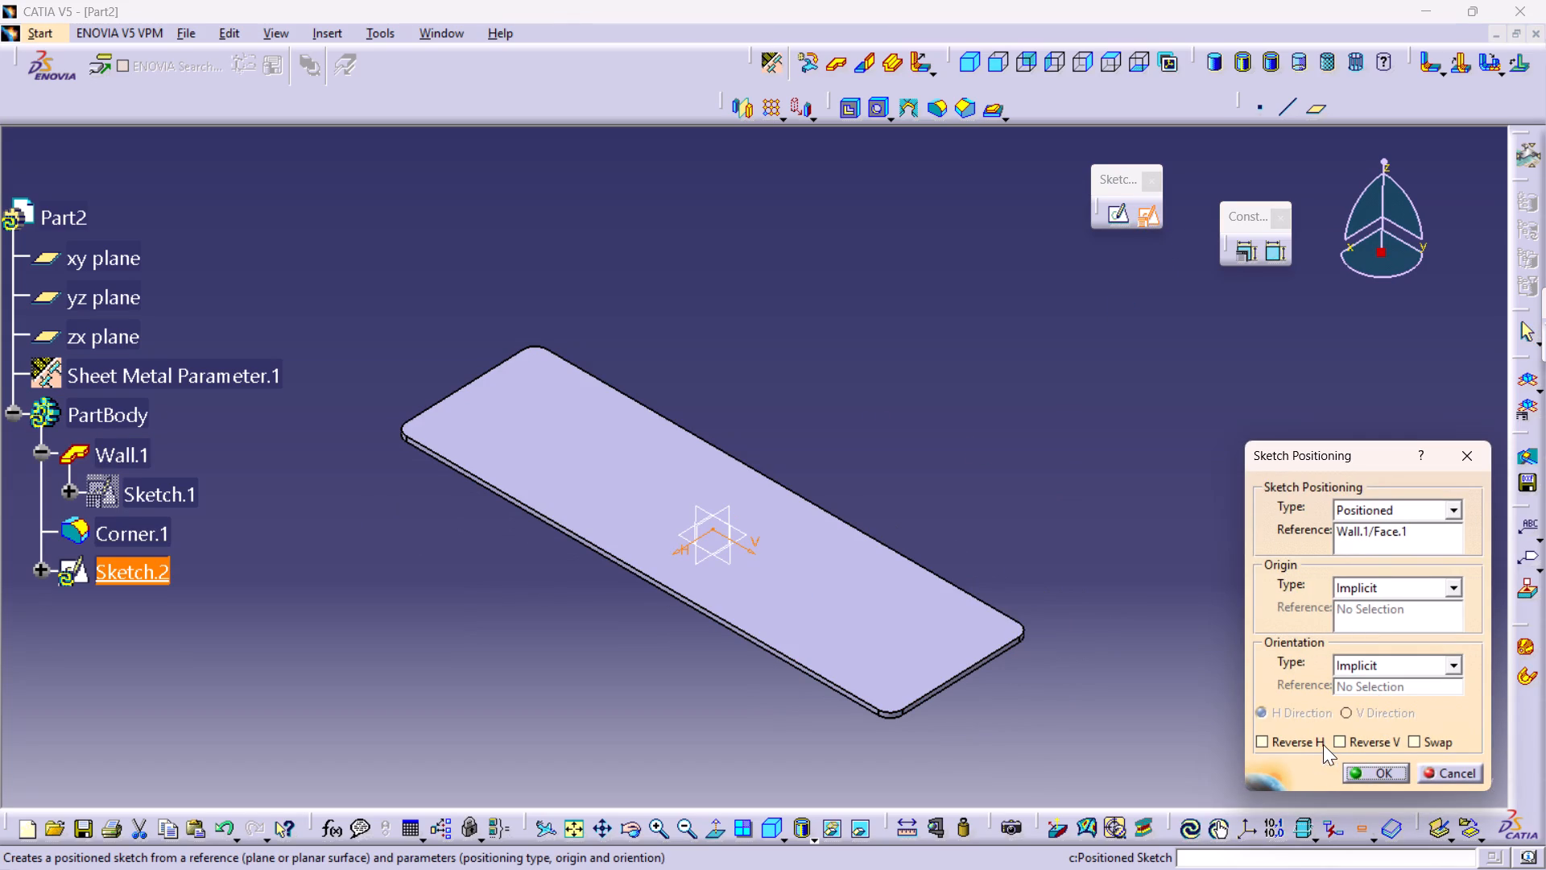
left_click(1350, 735)
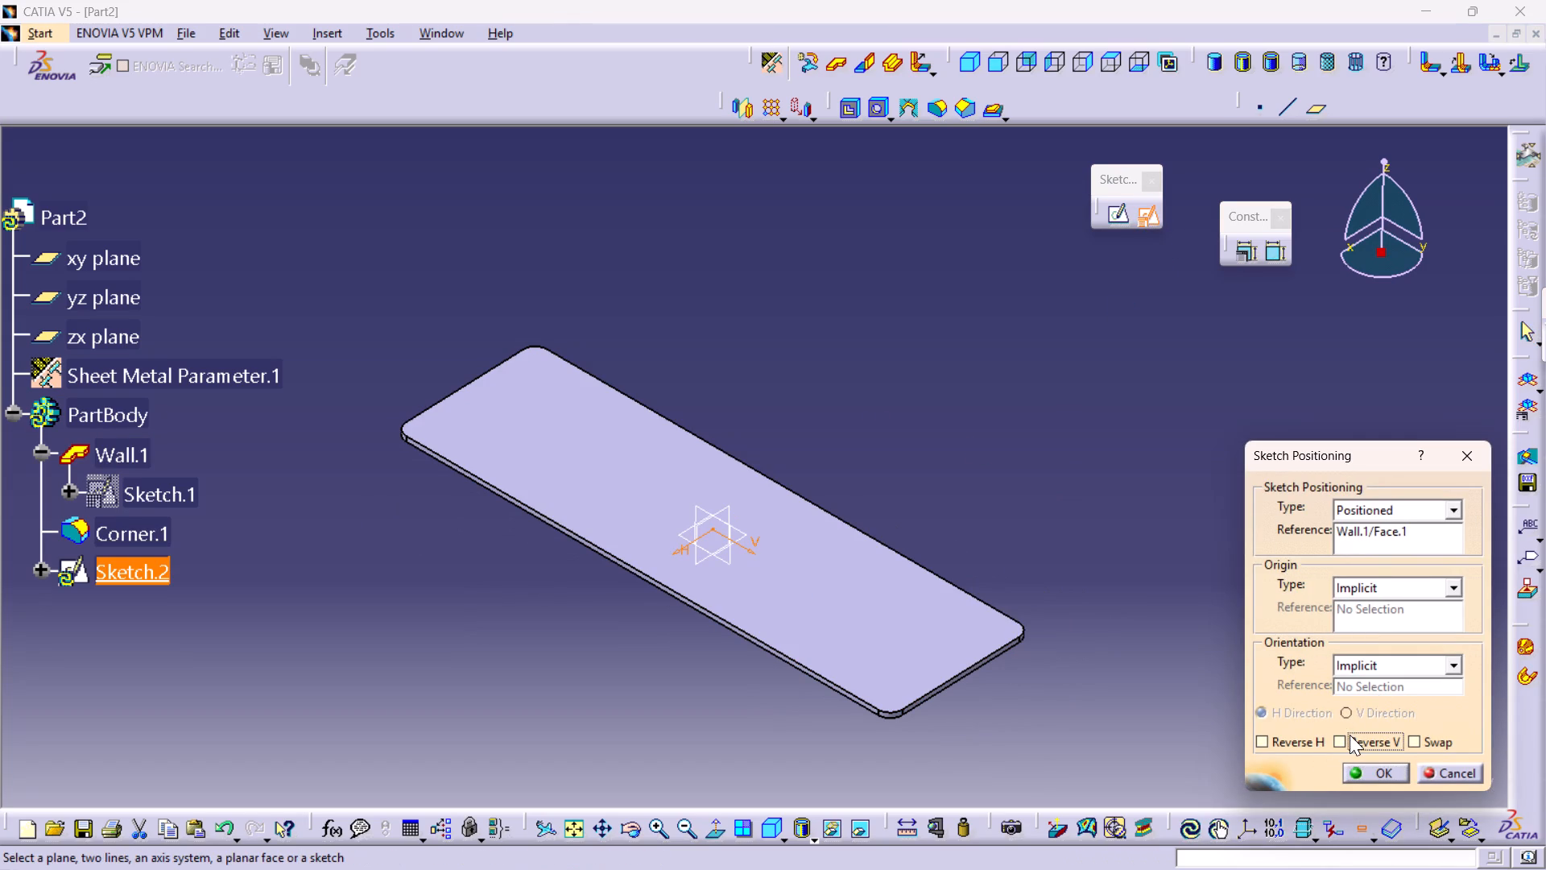
left_click(1299, 736)
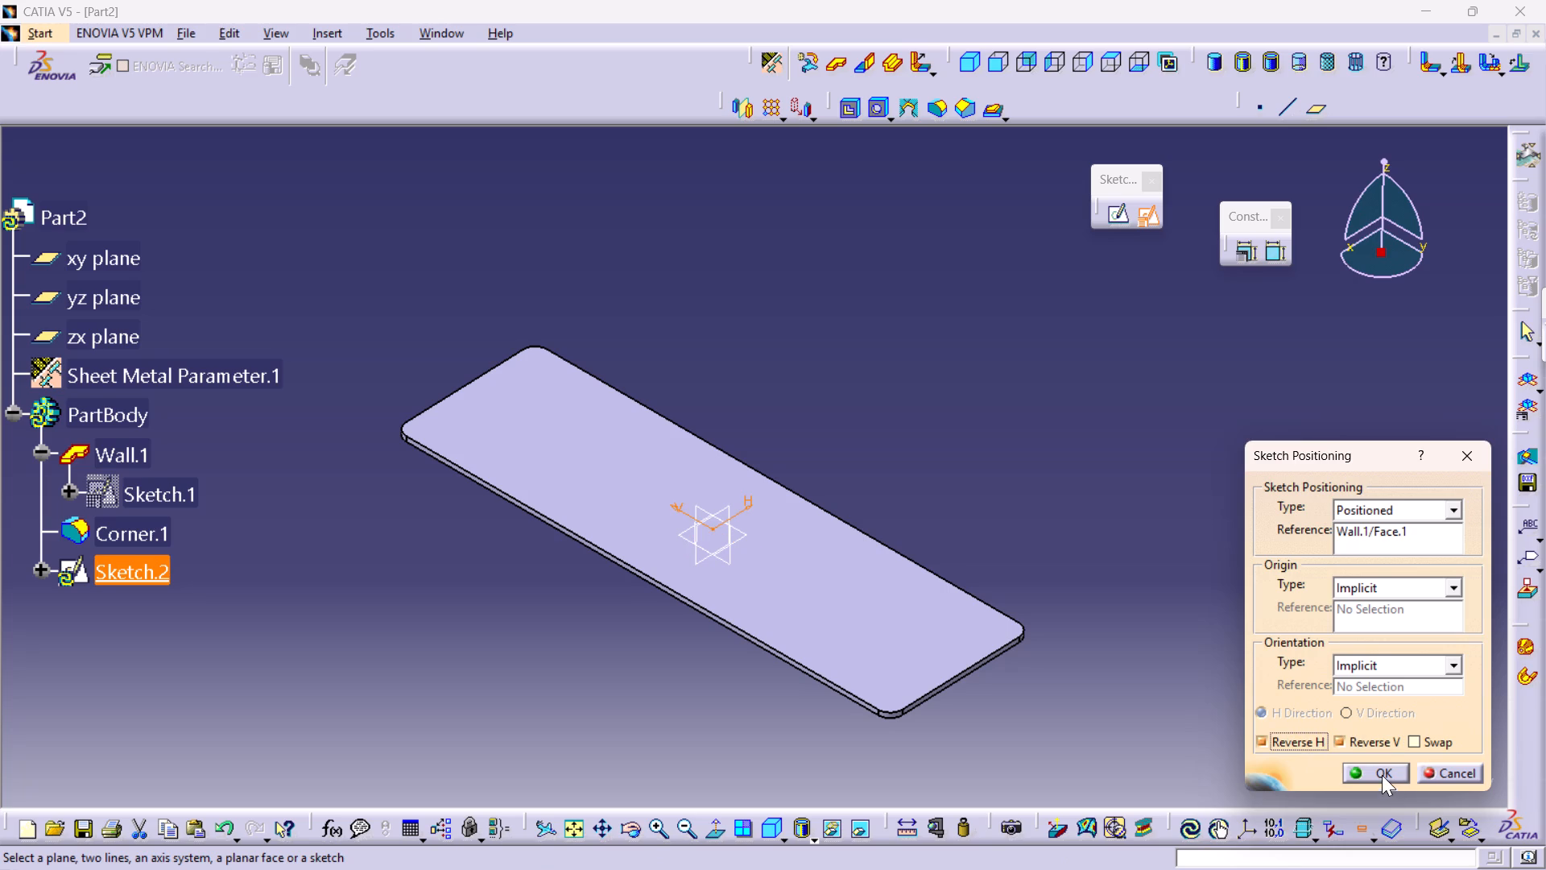
left_click(1382, 775)
middle_click_drag(851, 520, 967, 516)
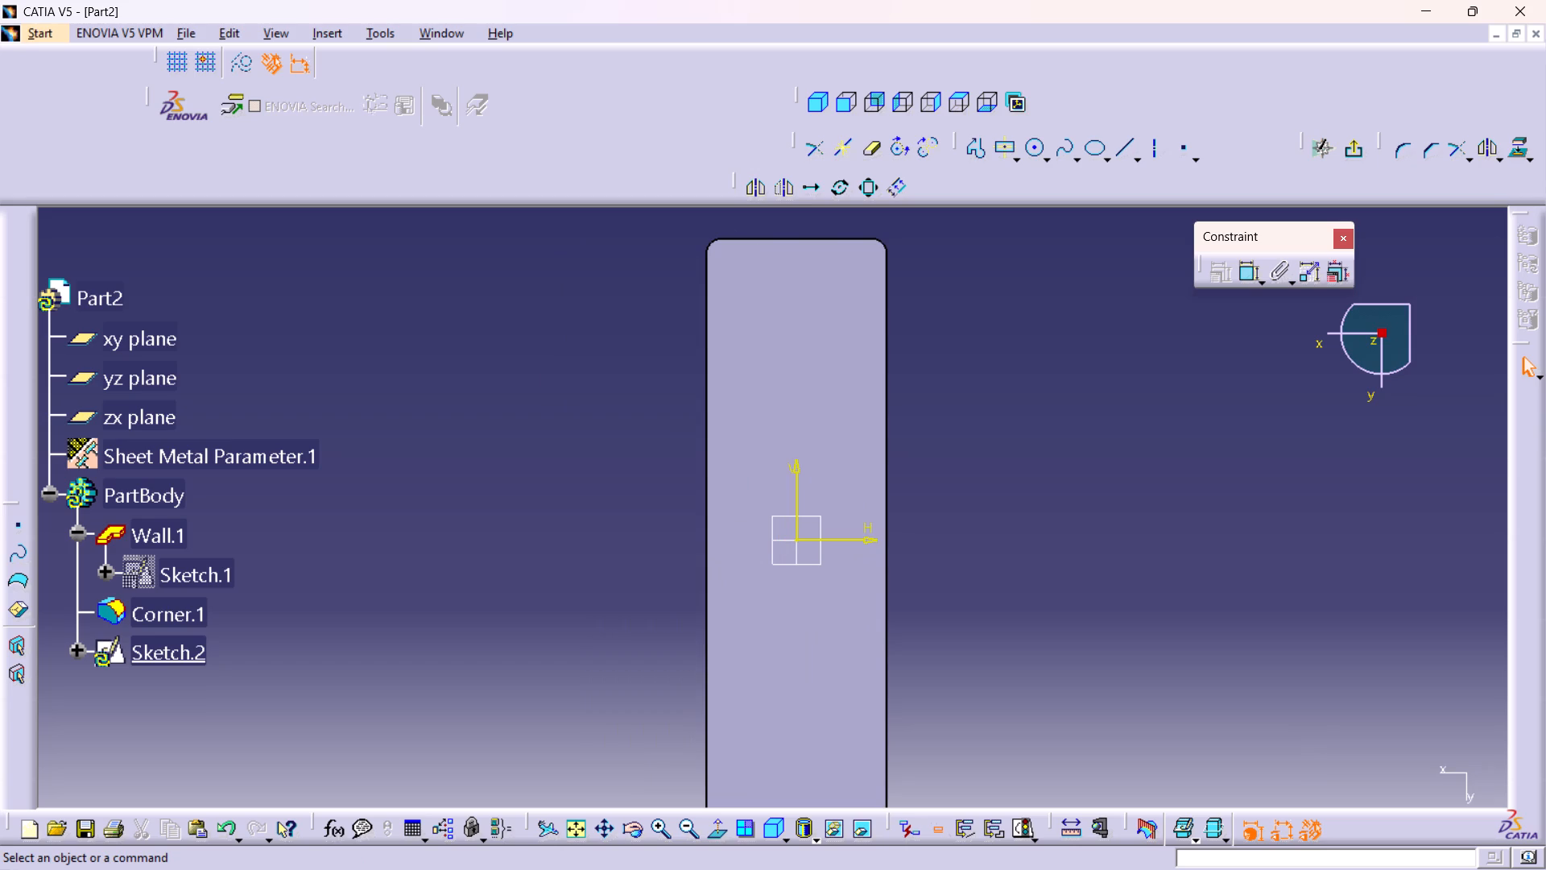
Edit the wall's profile sketch Sketch.1, set the rectangle's 60 mm side to 100 mm, and leave the sketch.
double_click(221, 570)
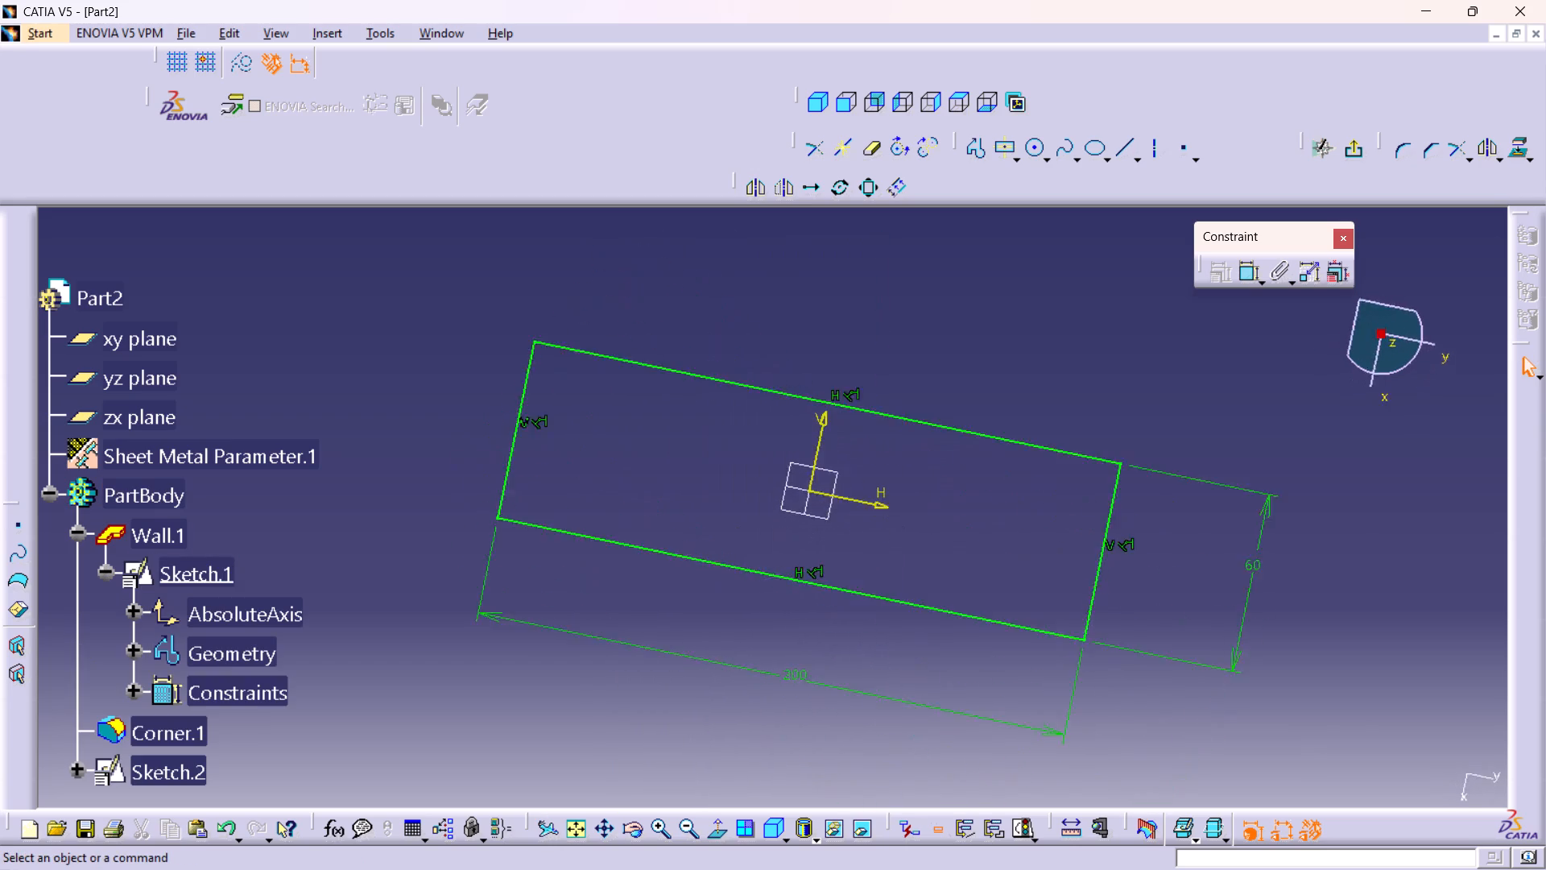
double_click(1253, 472)
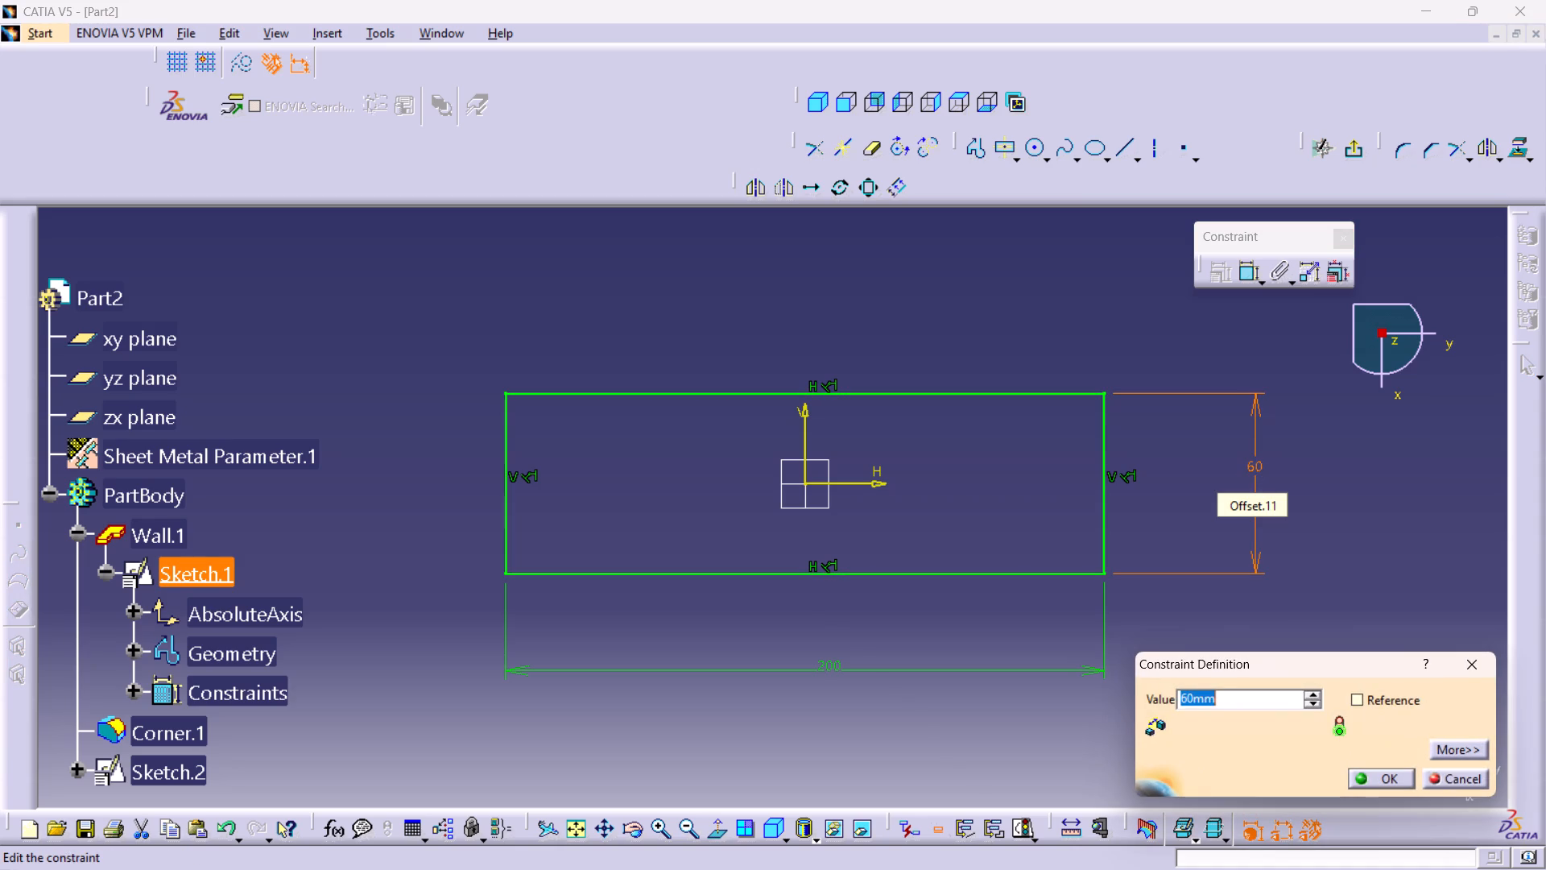
type("100")
key("Return")
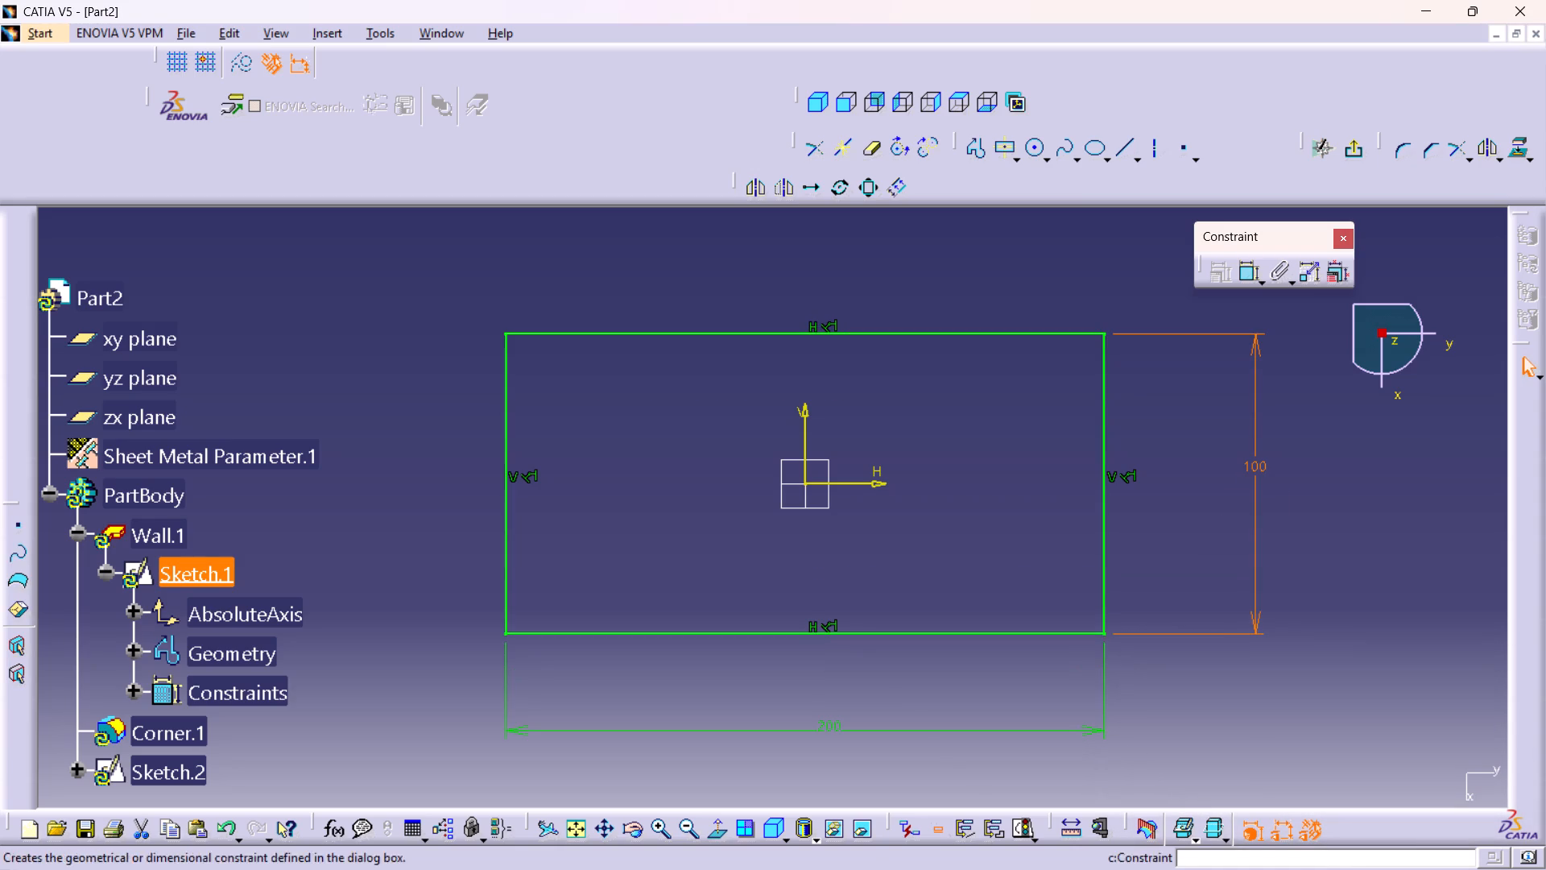
left_click(1354, 154)
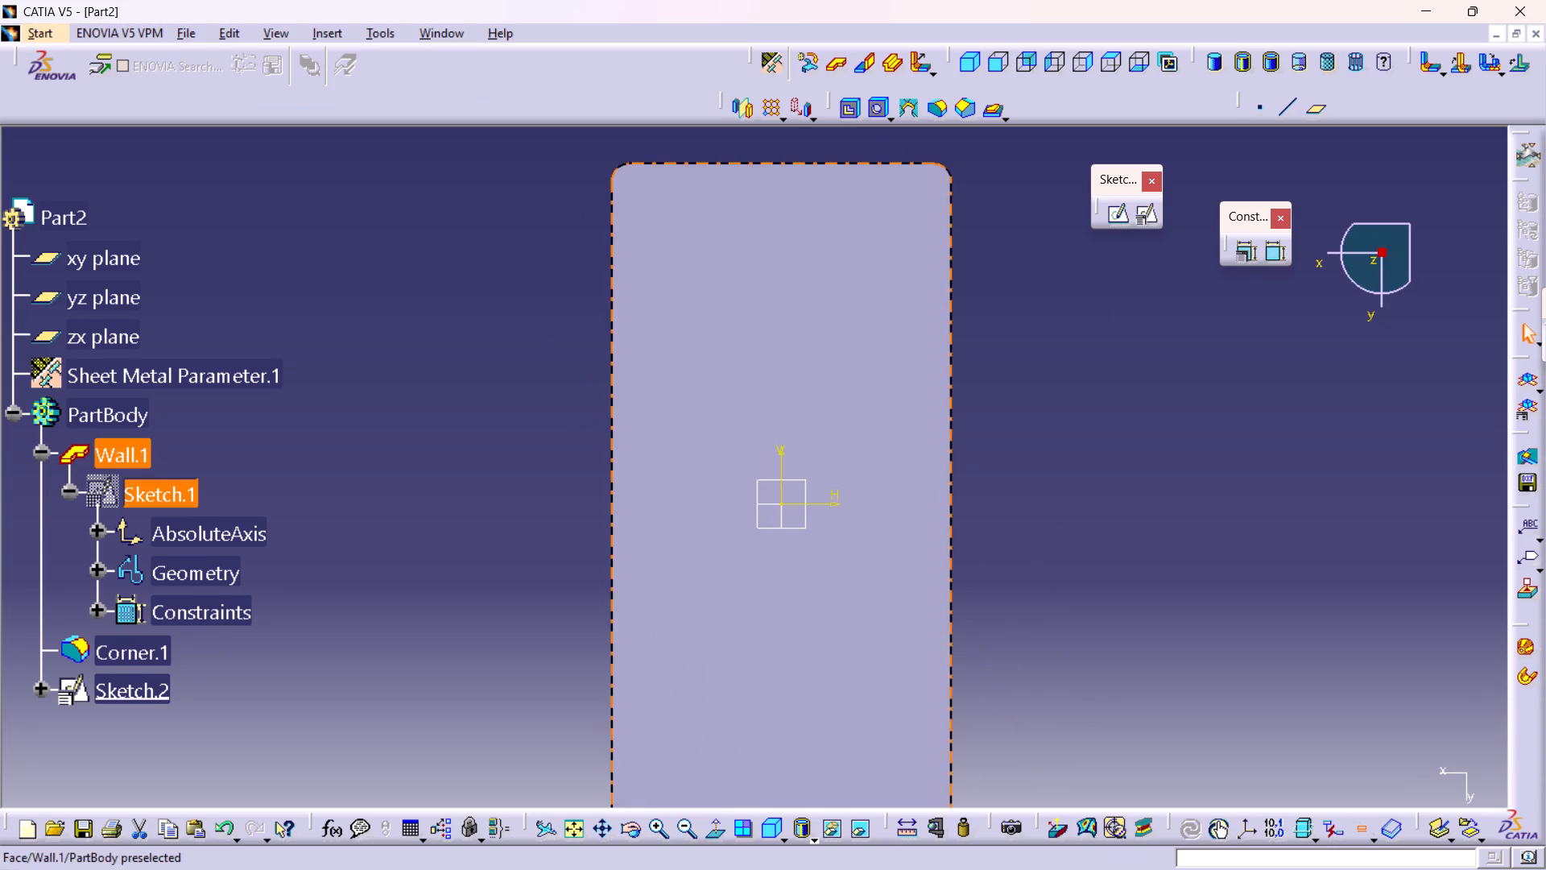
middle_click_drag(835, 298, 820, 445)
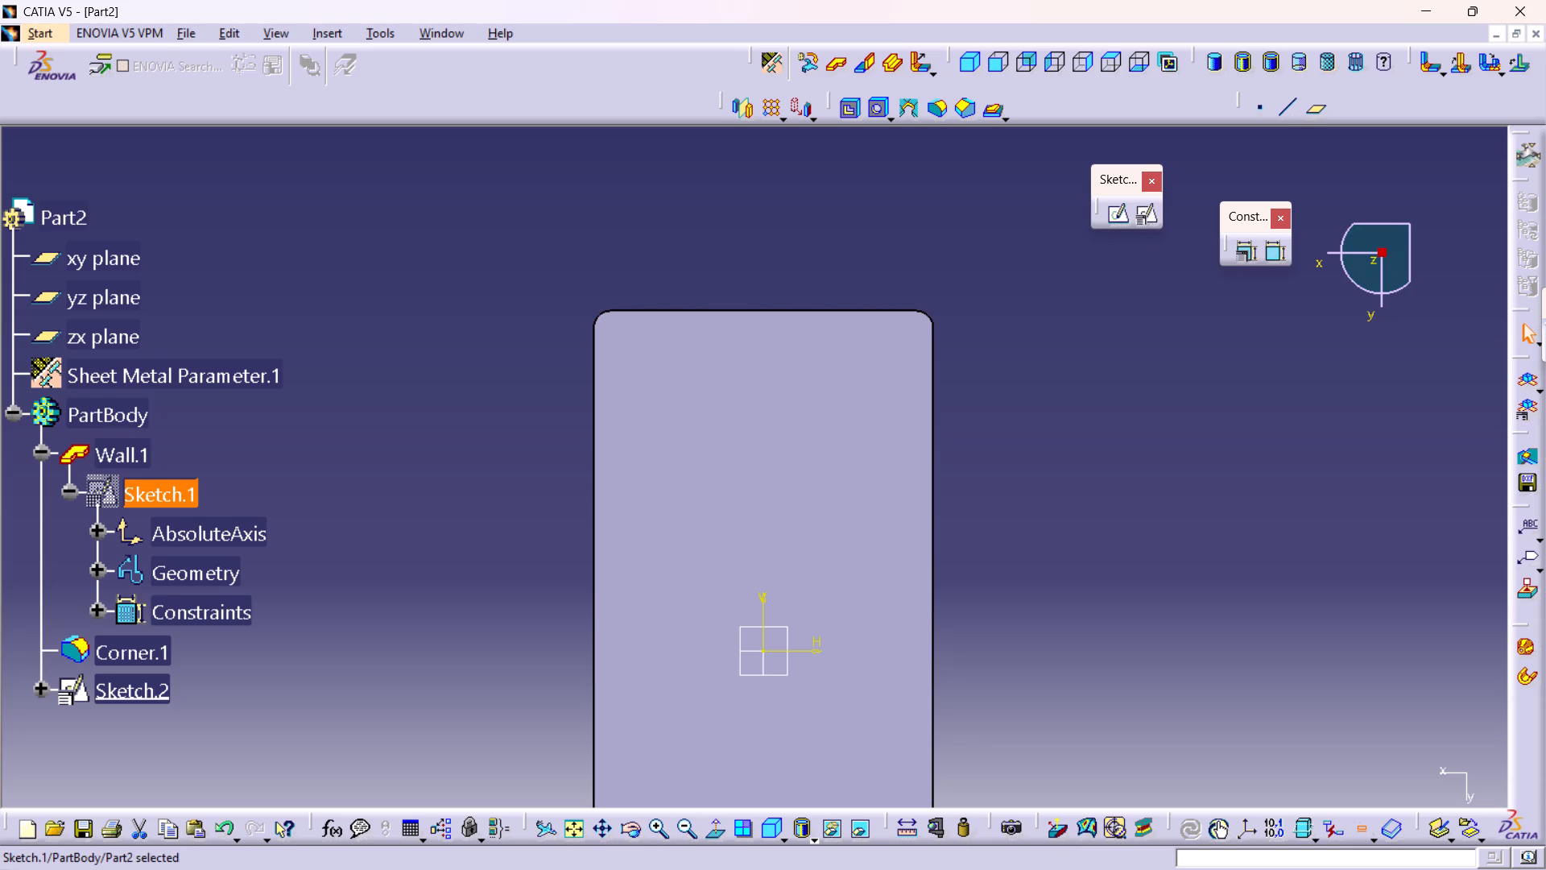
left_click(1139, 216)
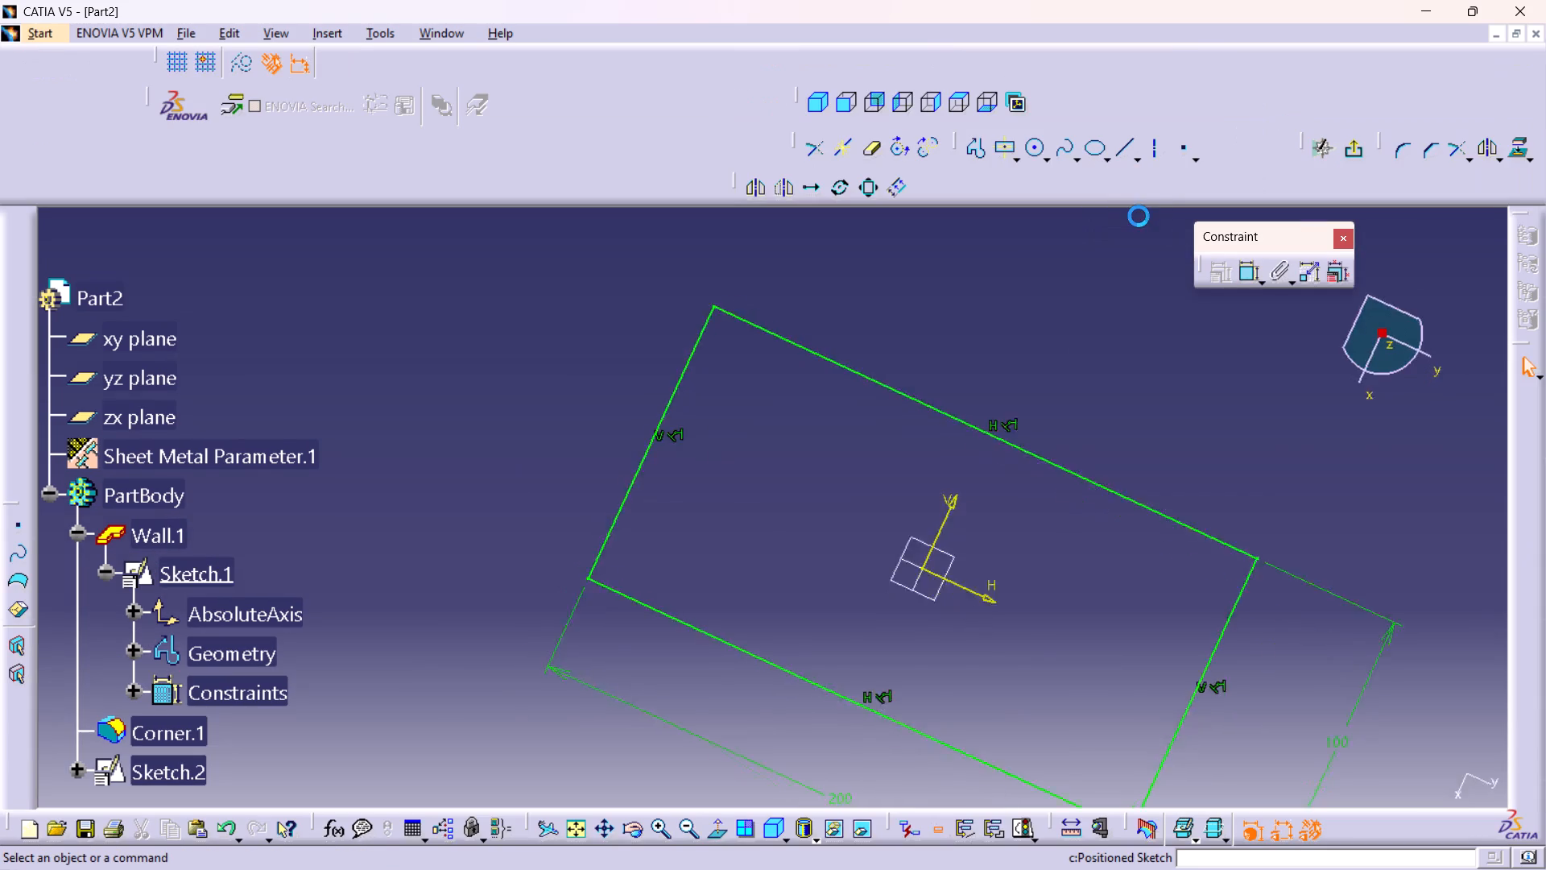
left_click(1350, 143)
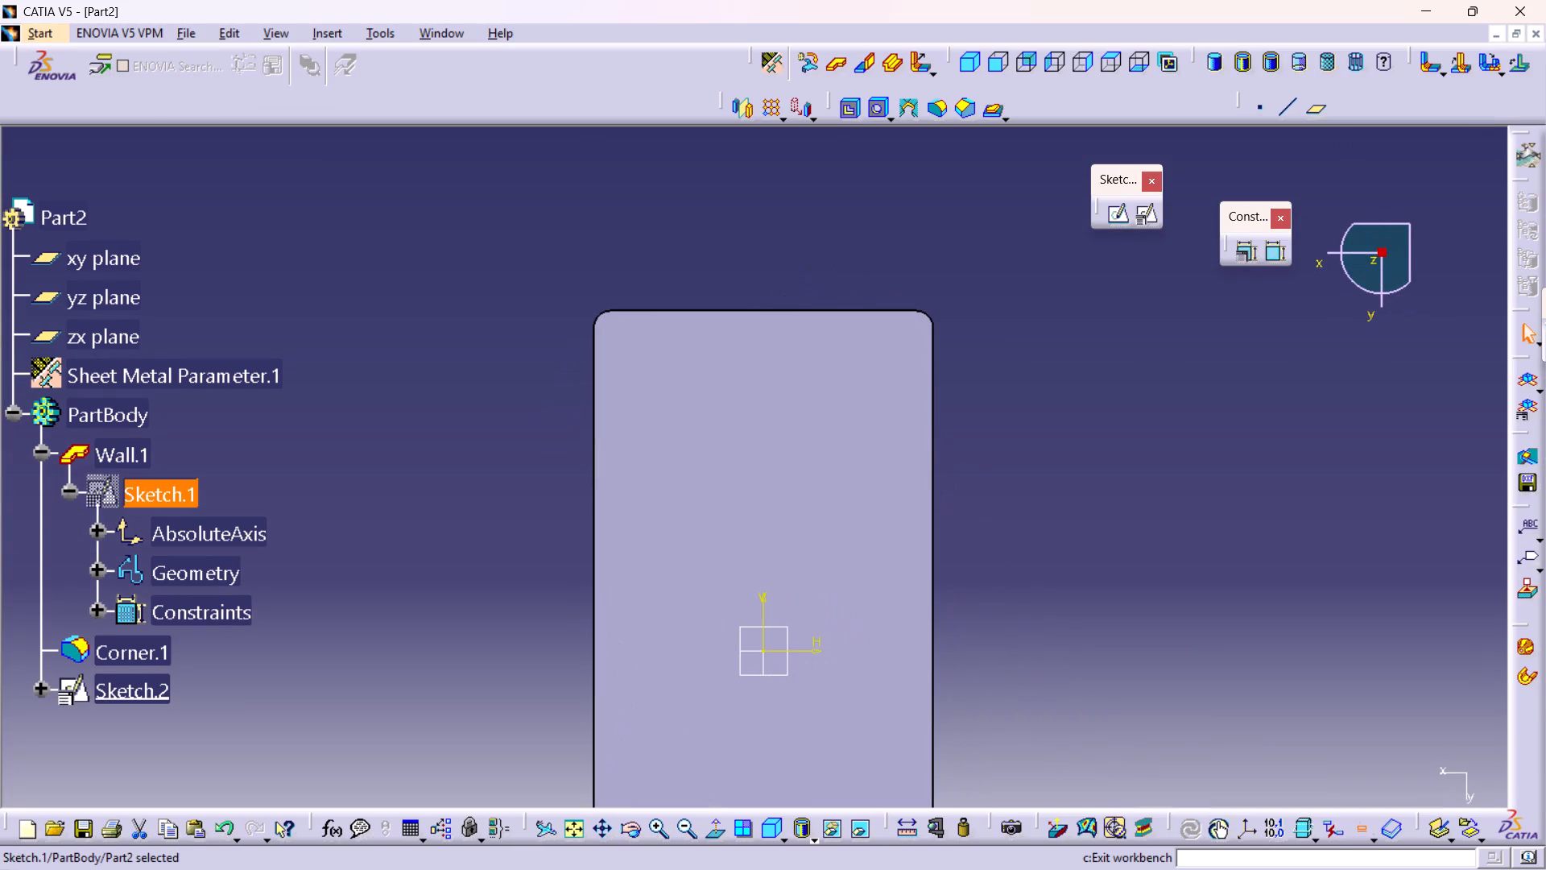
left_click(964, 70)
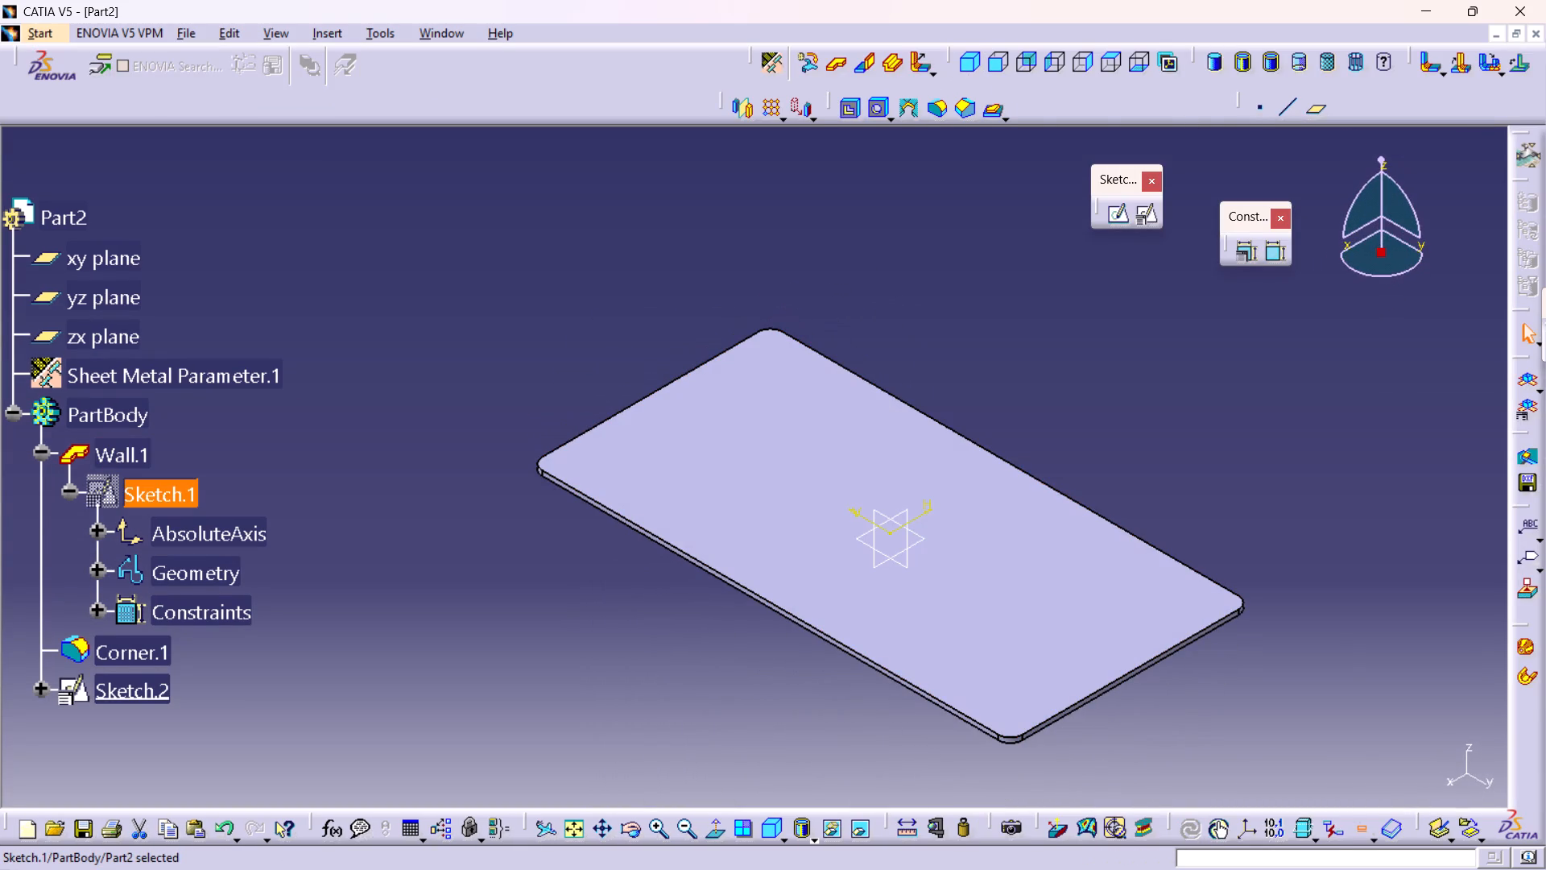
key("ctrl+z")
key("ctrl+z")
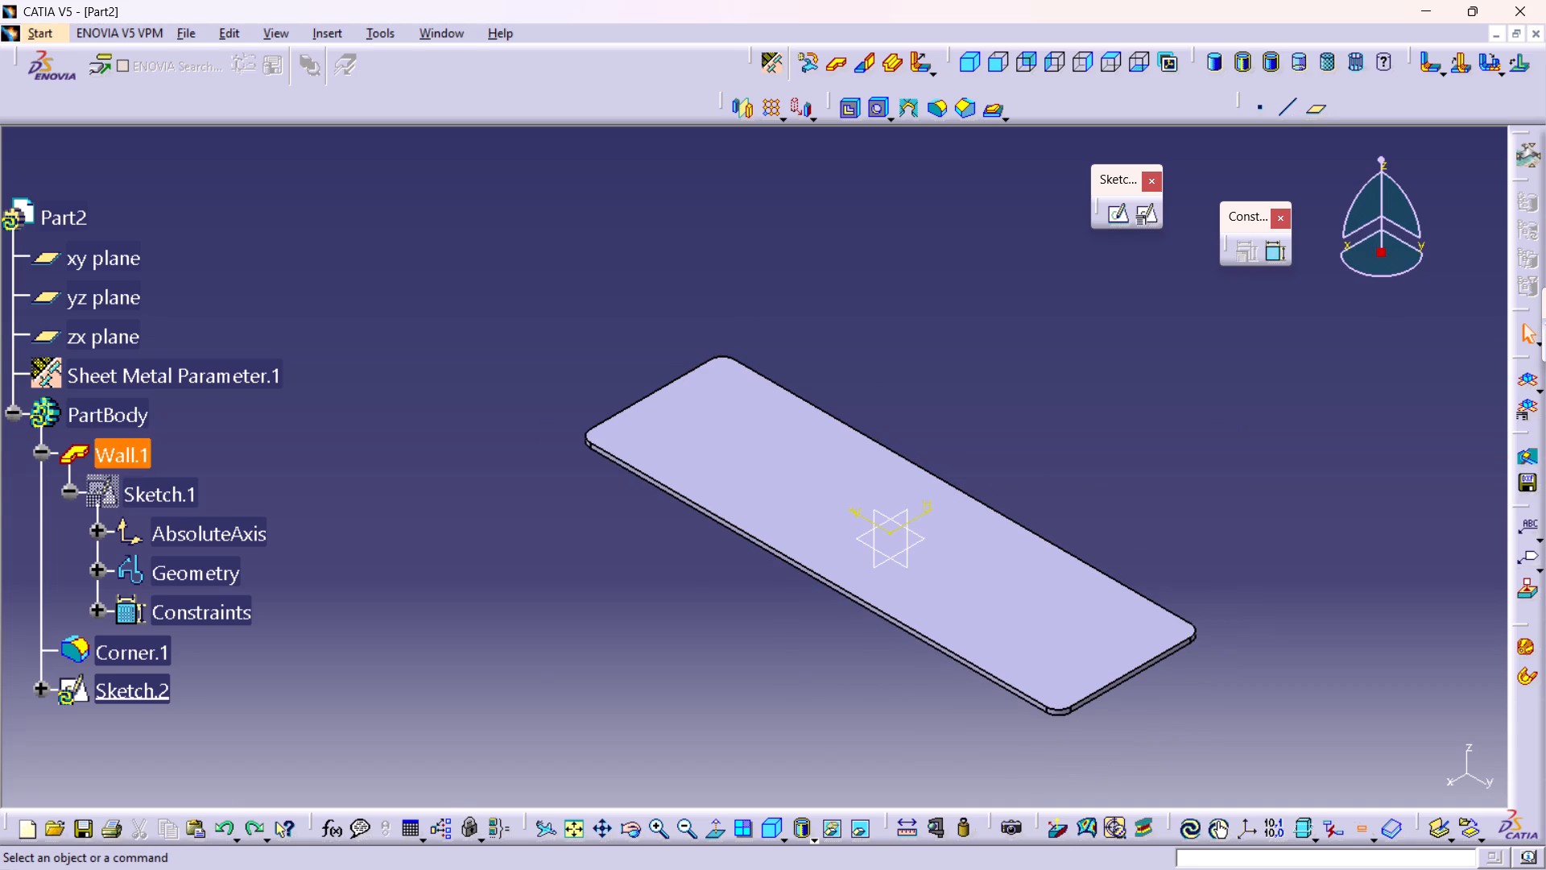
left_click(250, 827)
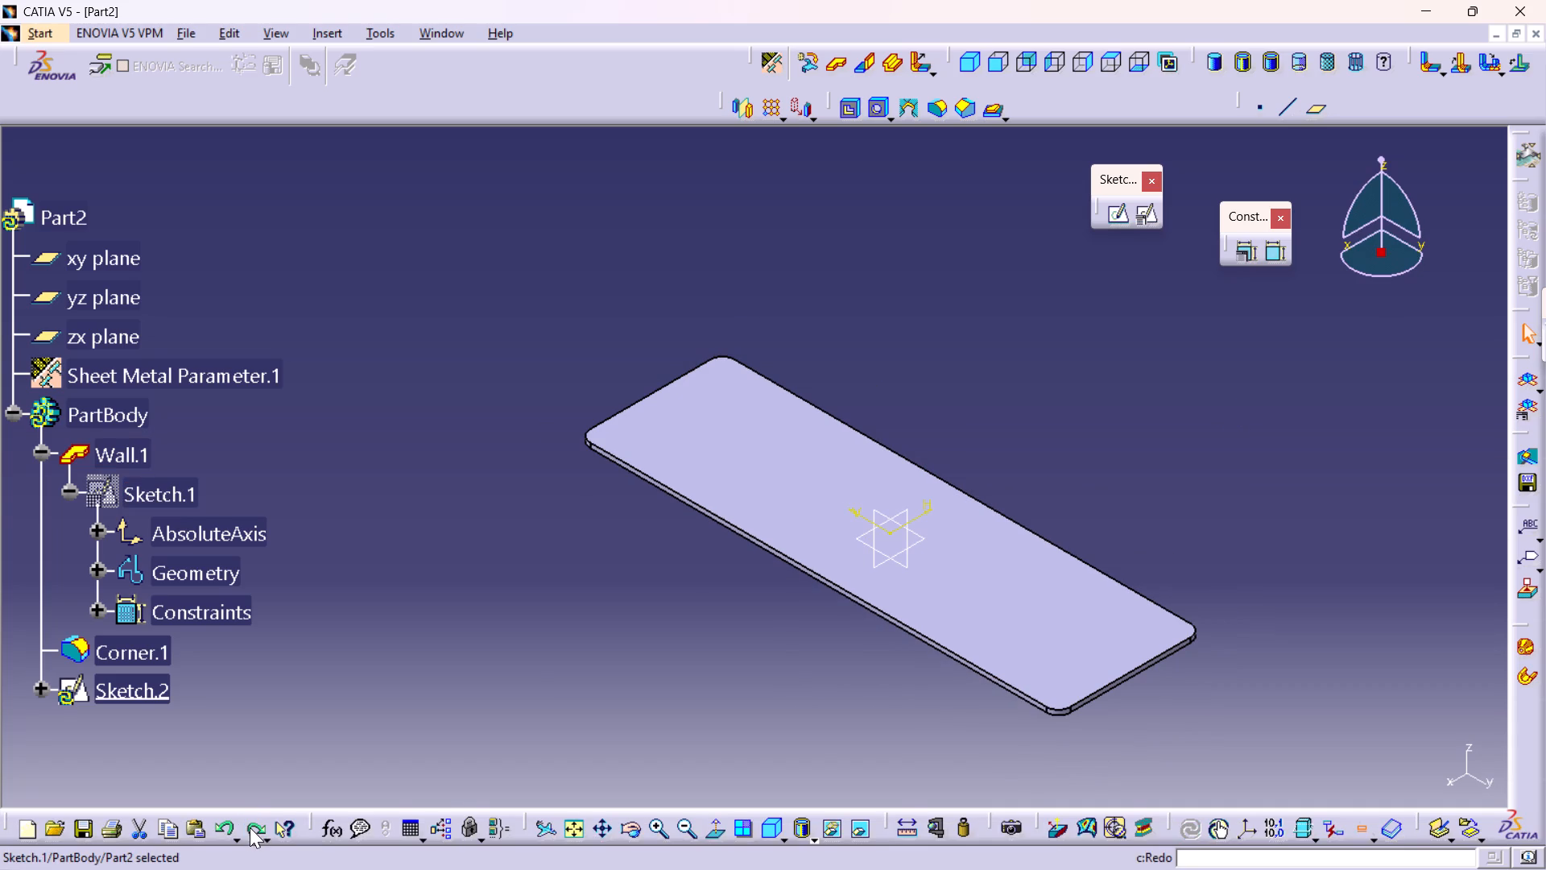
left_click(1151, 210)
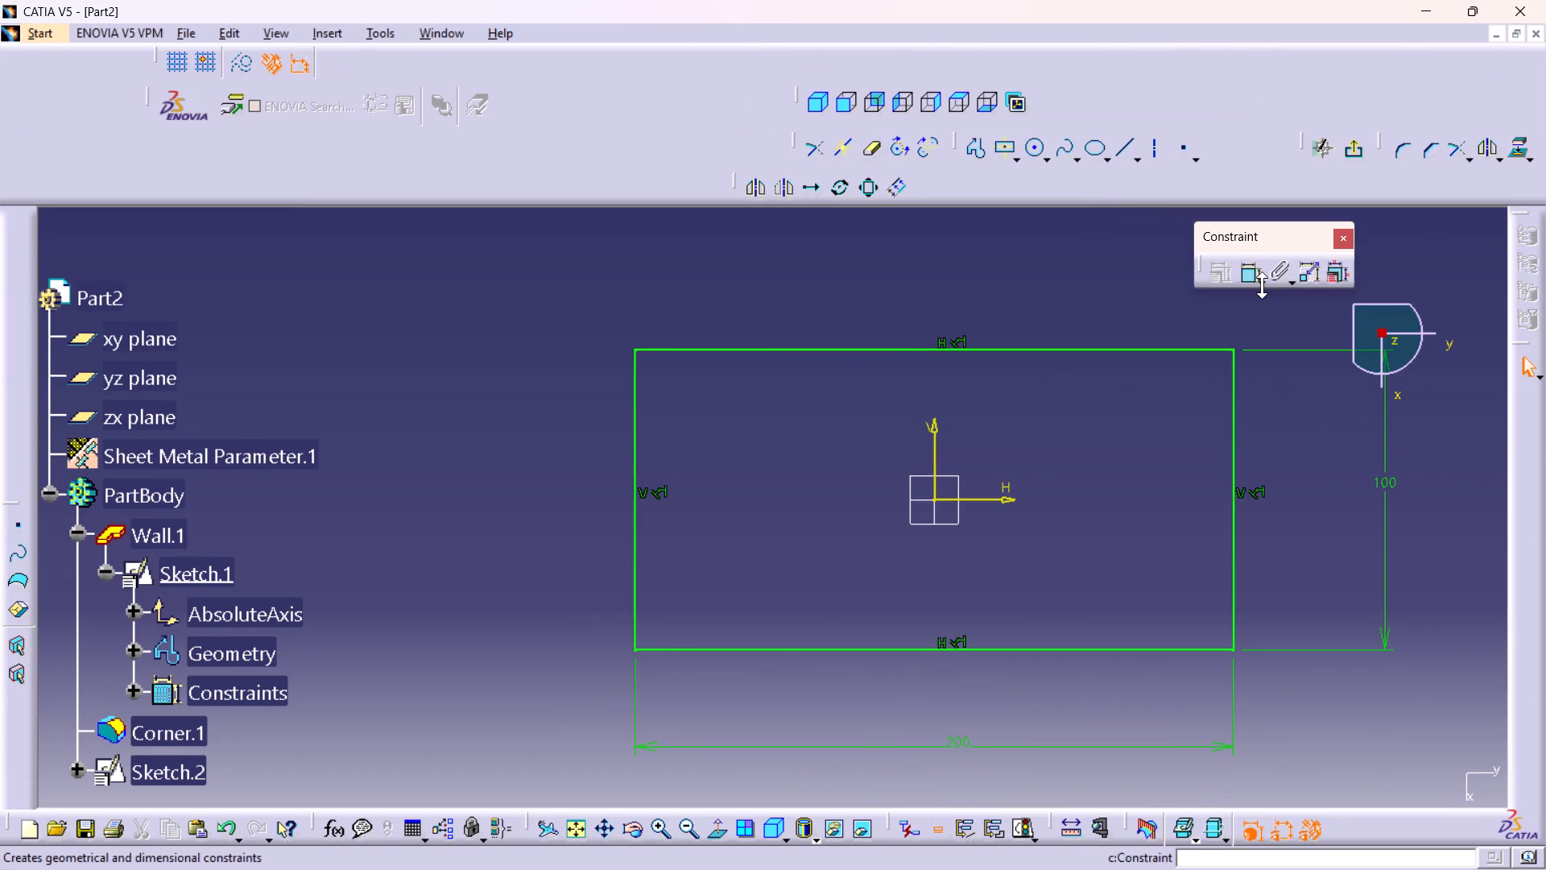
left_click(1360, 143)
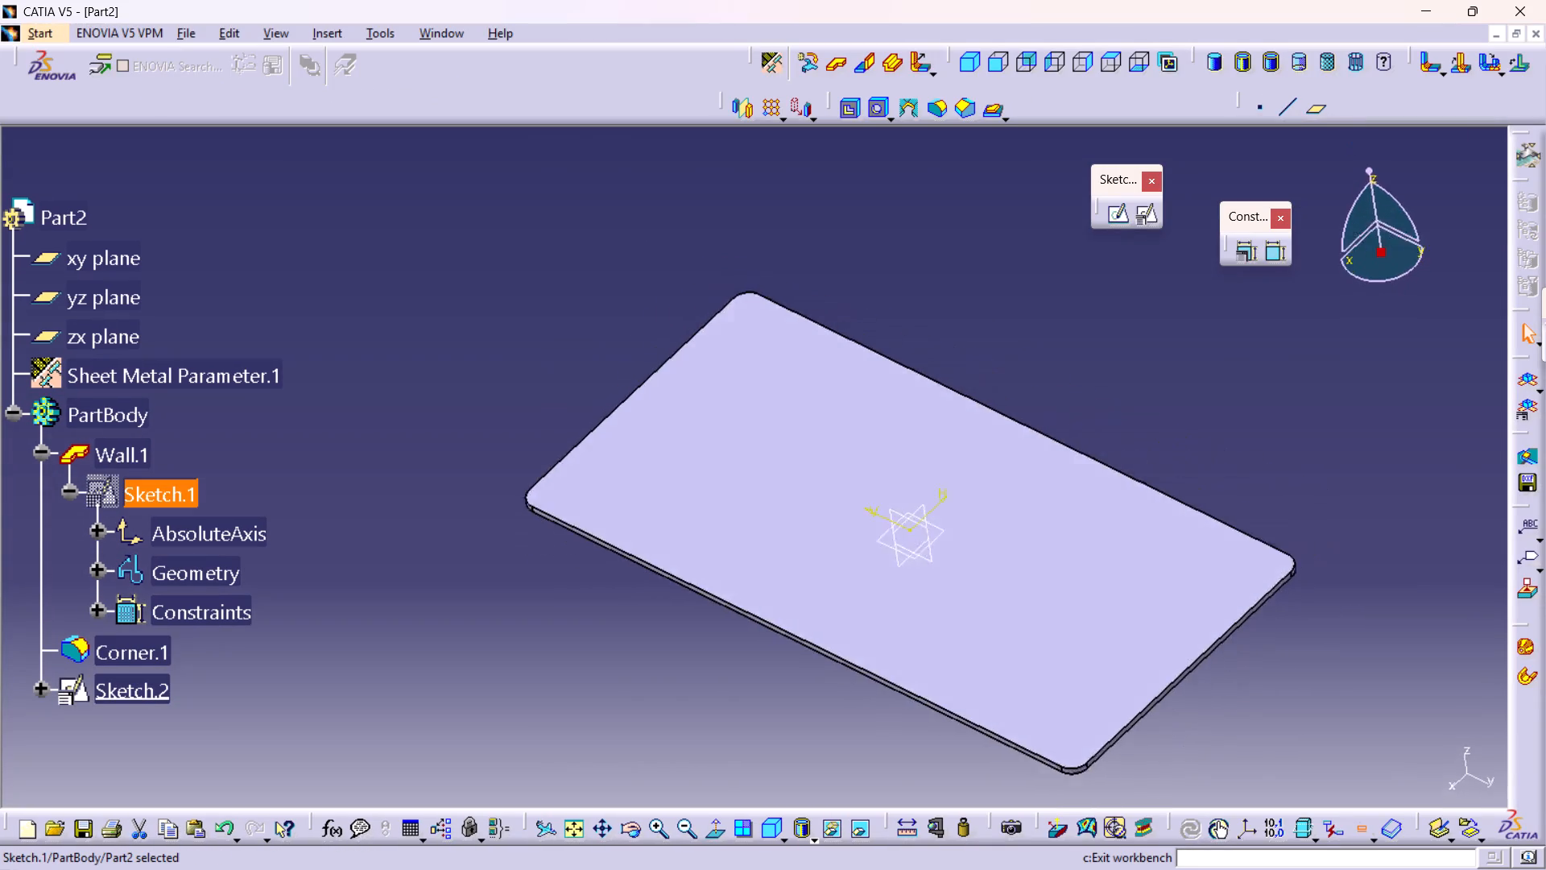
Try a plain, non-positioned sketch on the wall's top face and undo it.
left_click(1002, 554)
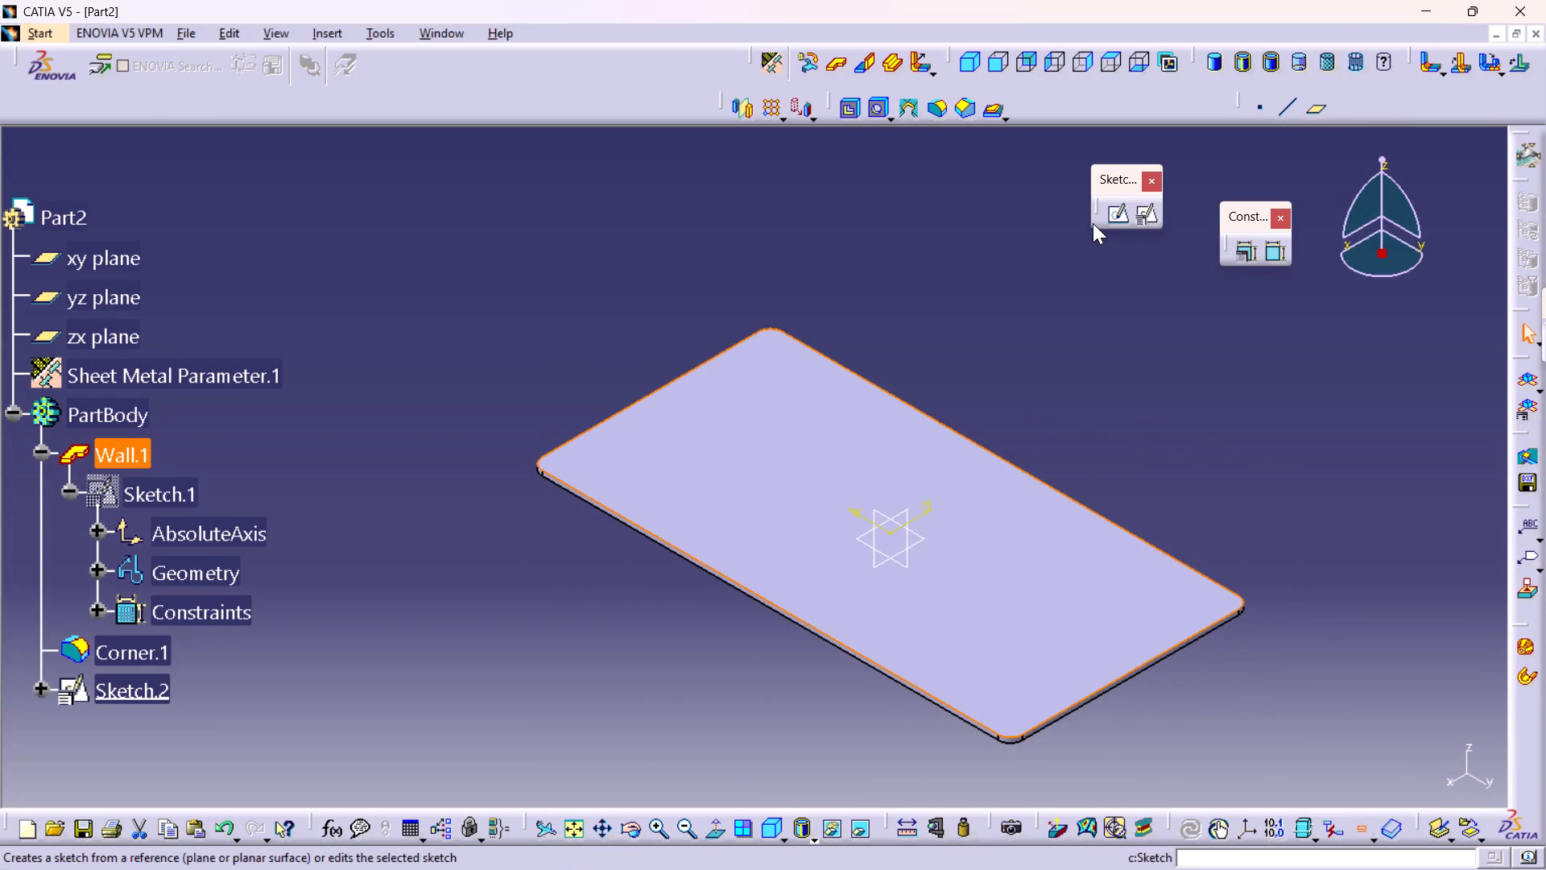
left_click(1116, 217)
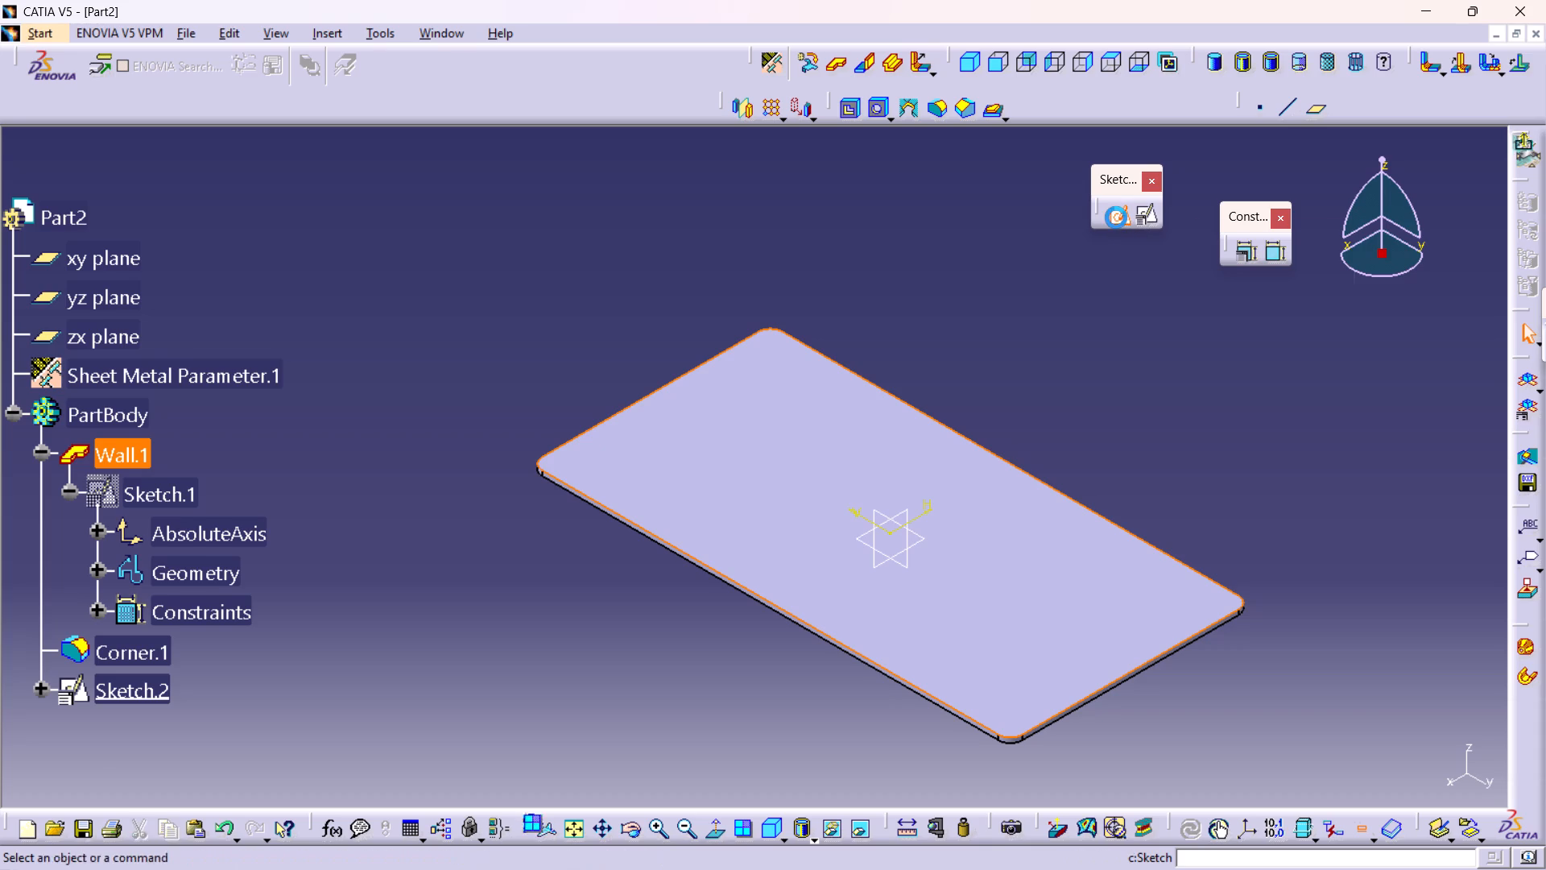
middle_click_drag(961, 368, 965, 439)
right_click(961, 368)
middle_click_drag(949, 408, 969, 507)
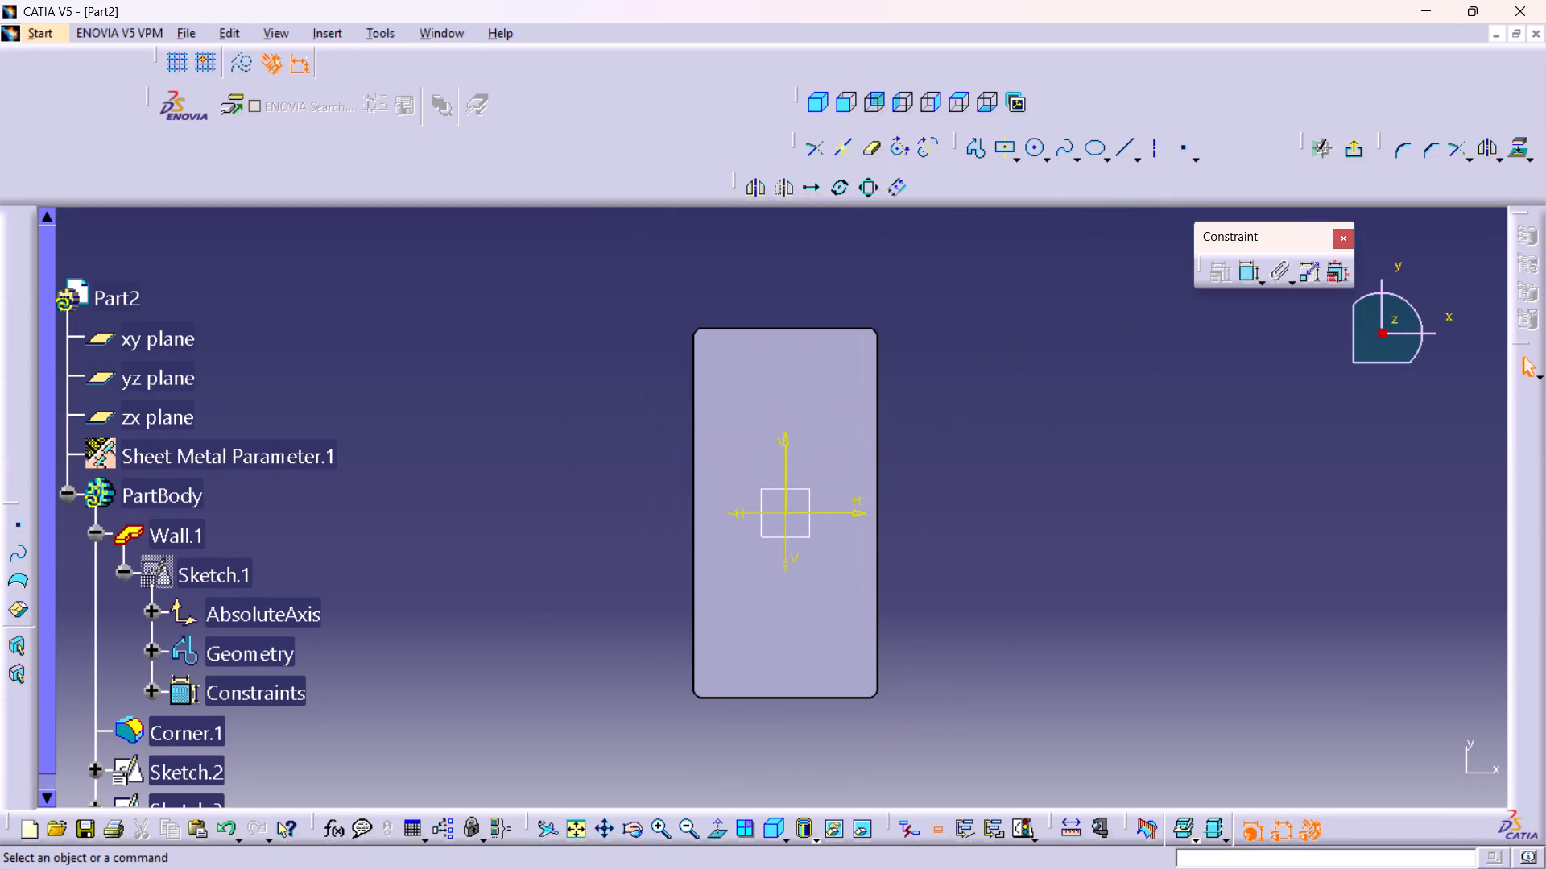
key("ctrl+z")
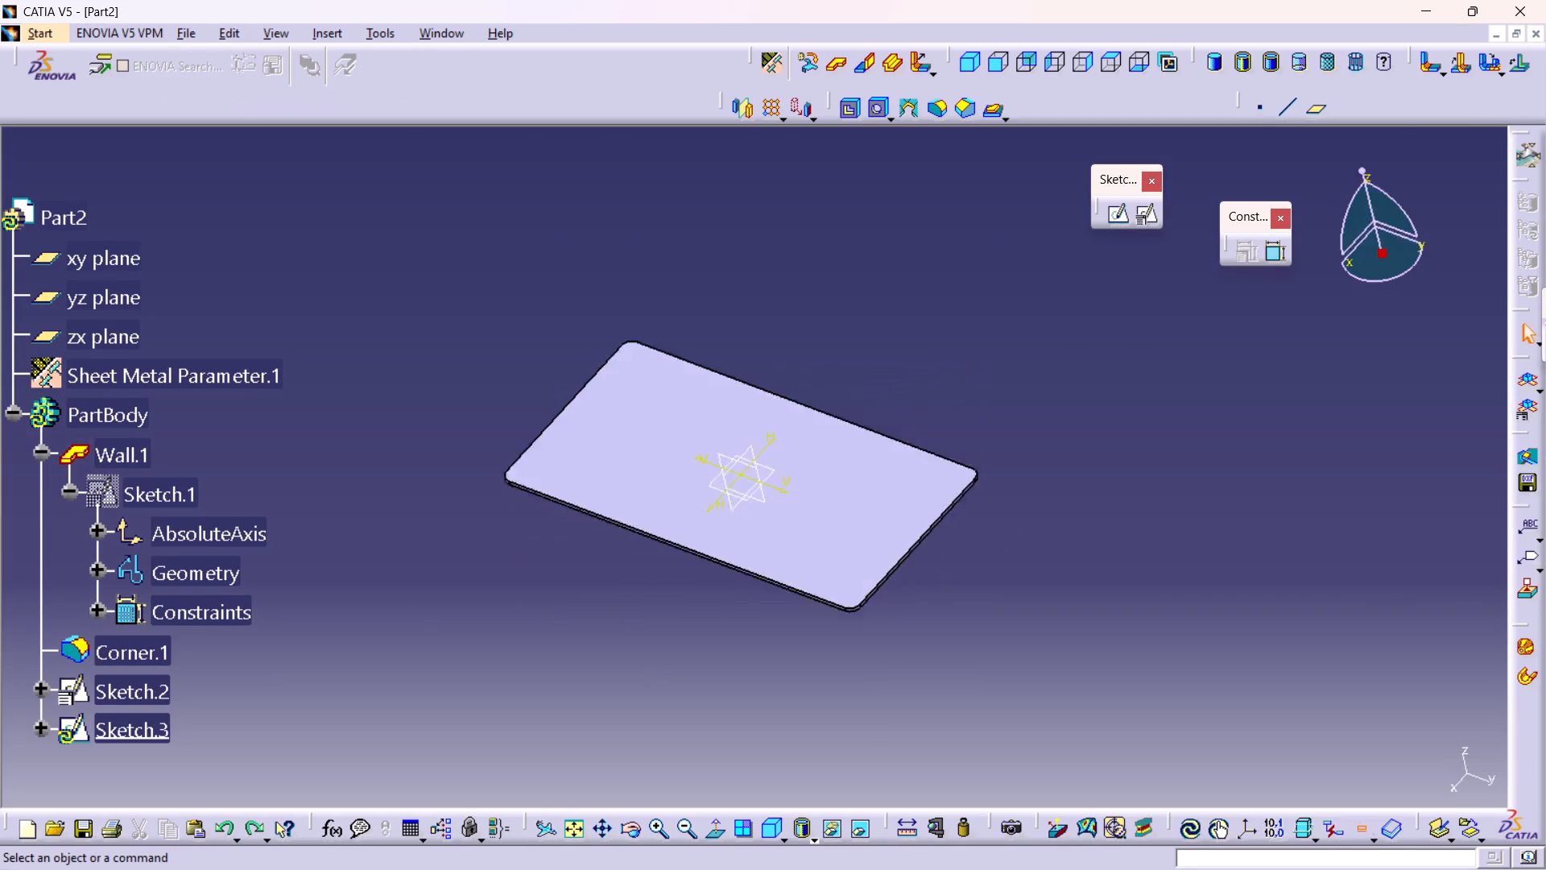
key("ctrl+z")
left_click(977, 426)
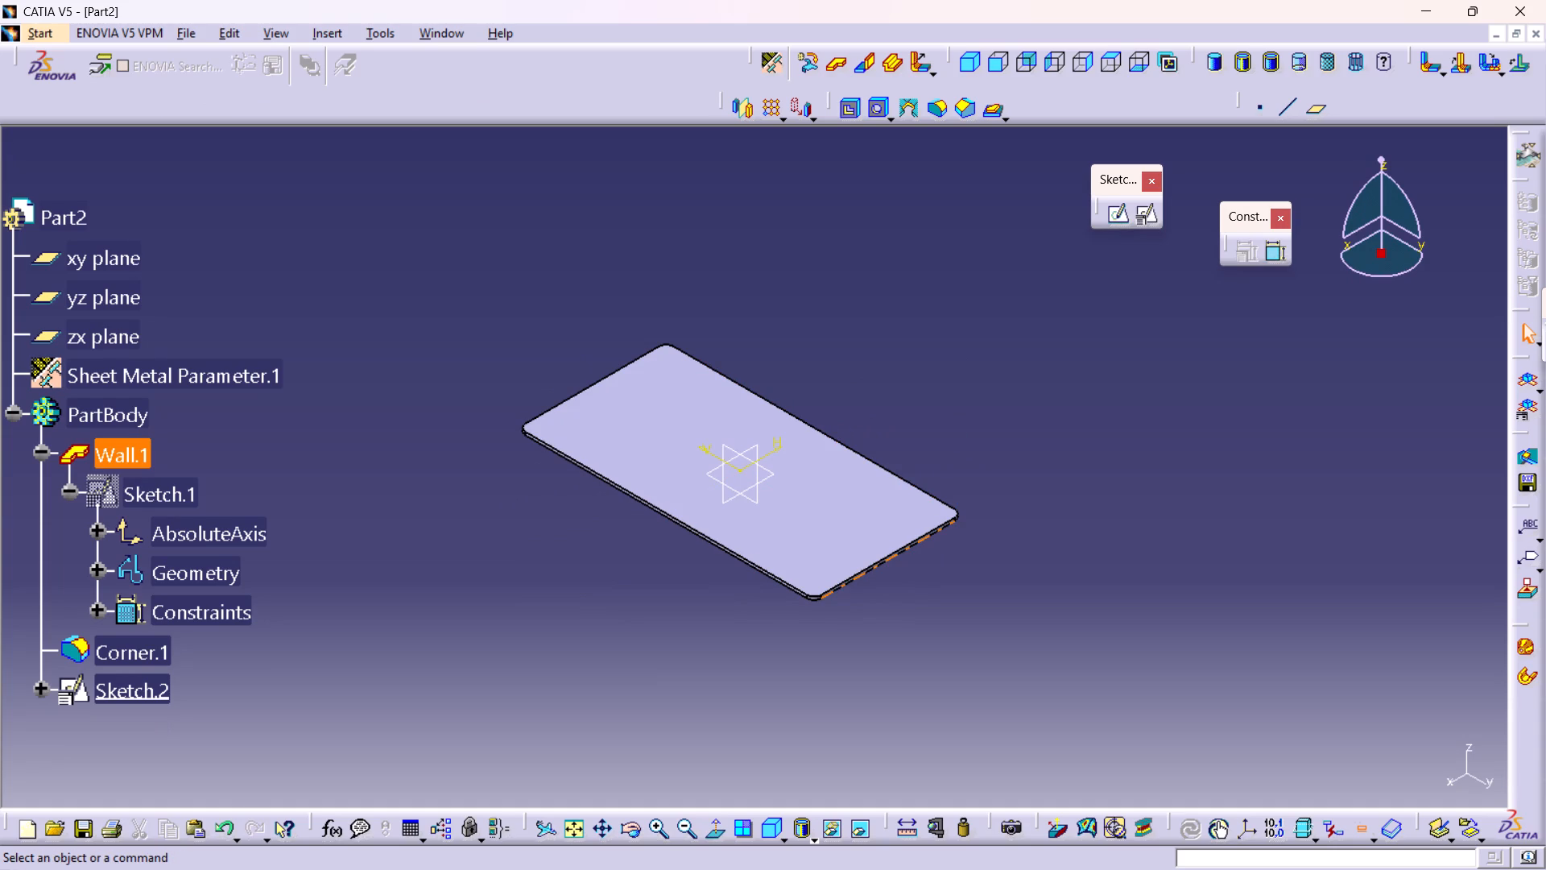
Create a new positioned sketch on the widened wall's top face with H and V directions reversed.
left_click(795, 478)
left_click(1135, 211)
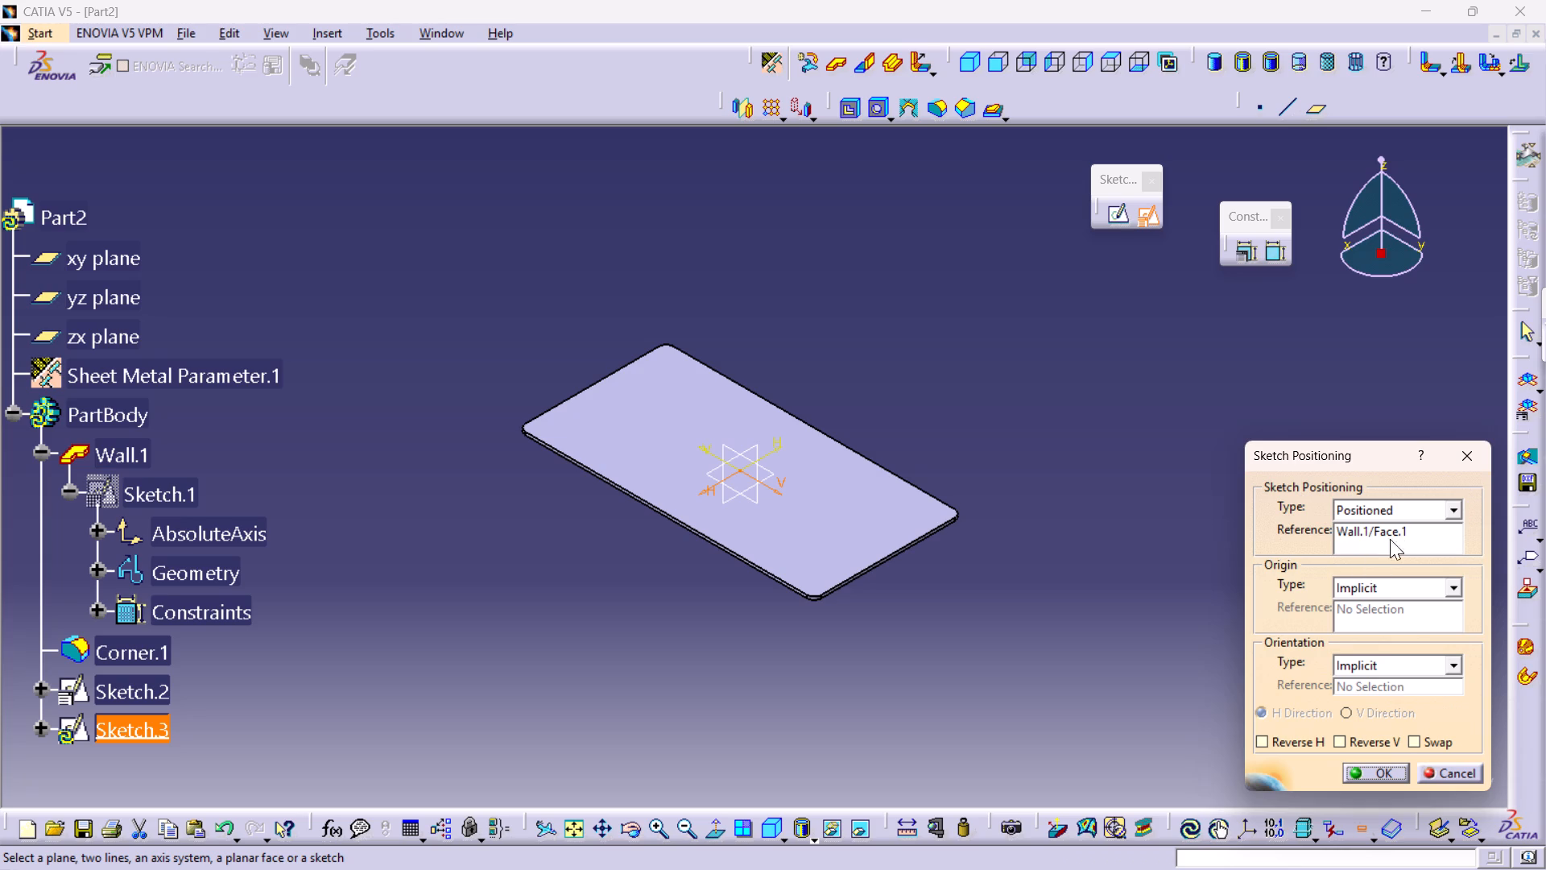
left_click(1377, 741)
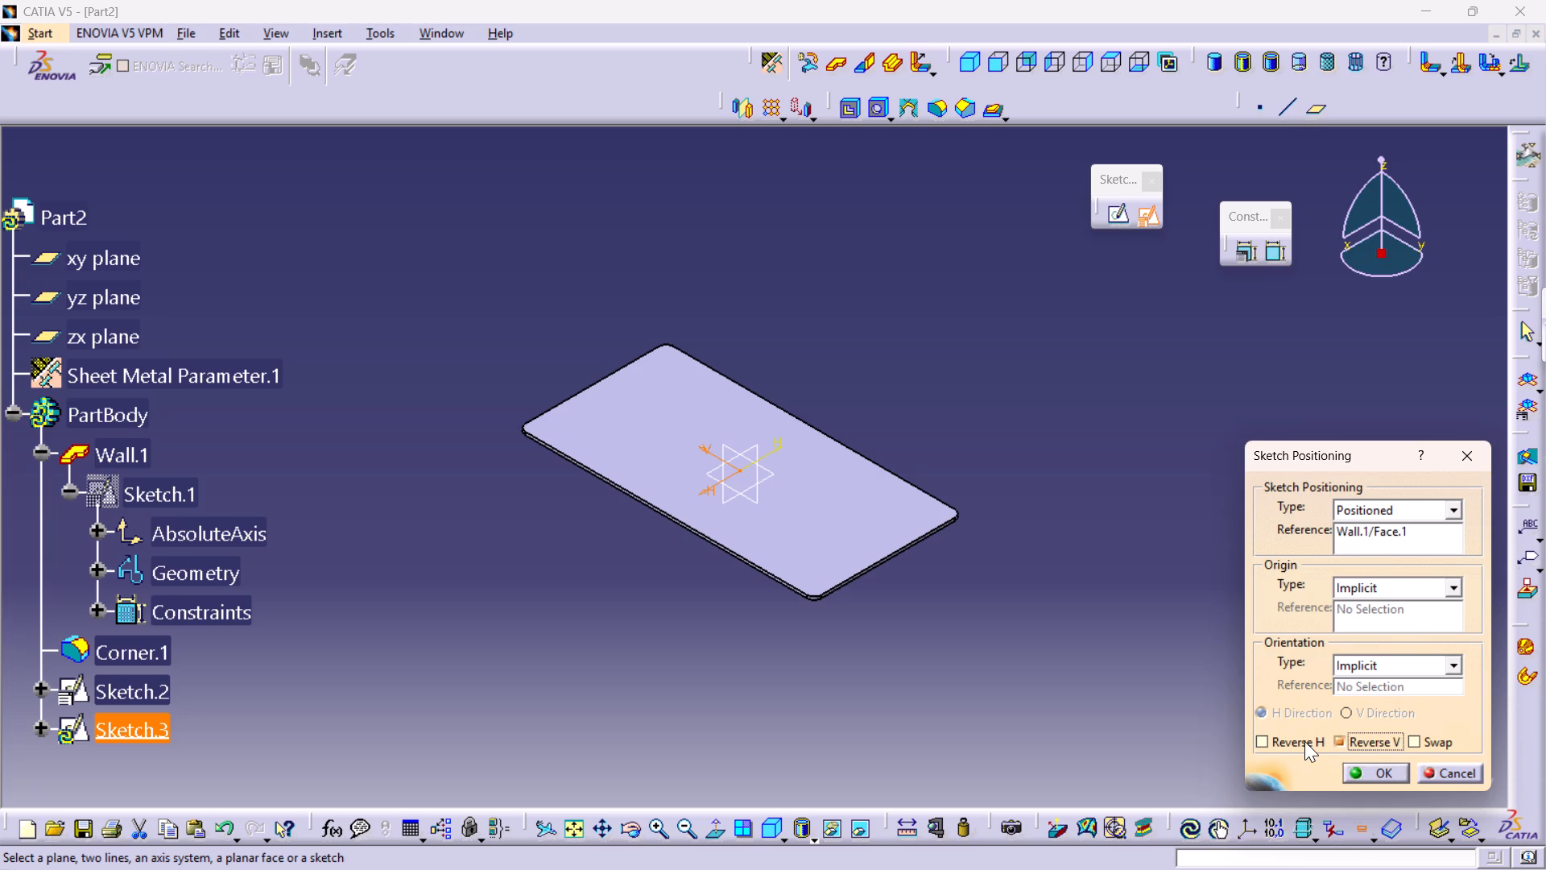
left_click(1304, 741)
left_click(1375, 775)
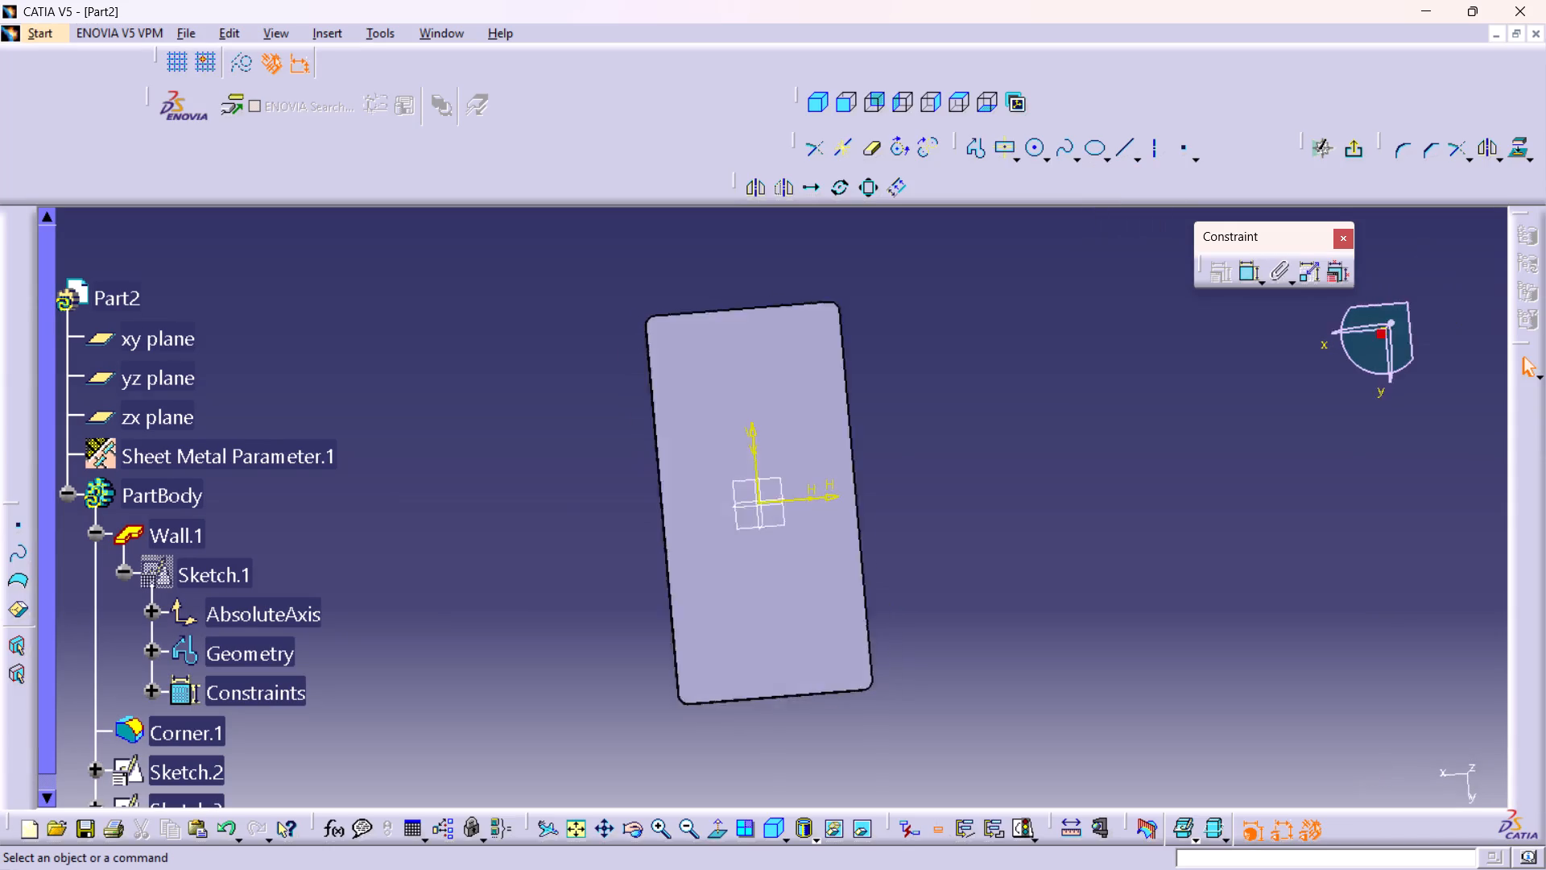
middle_click_drag(869, 370, 902, 420)
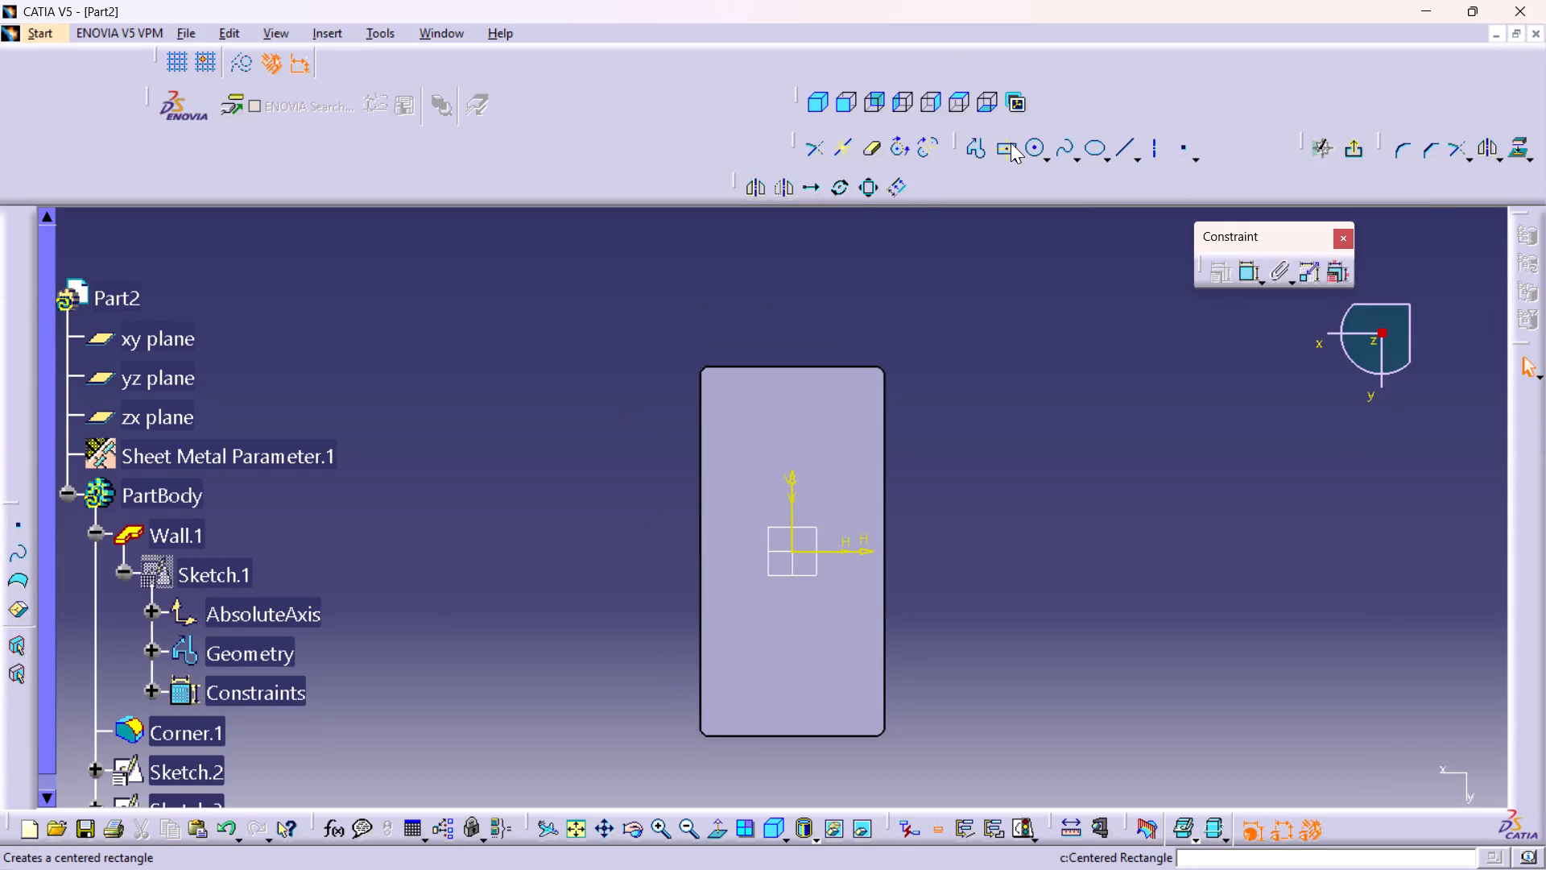
Sketch a centered rectangle about 78 mm wide and 70 mm high in the upper half of the wall.
double_click(1007, 146)
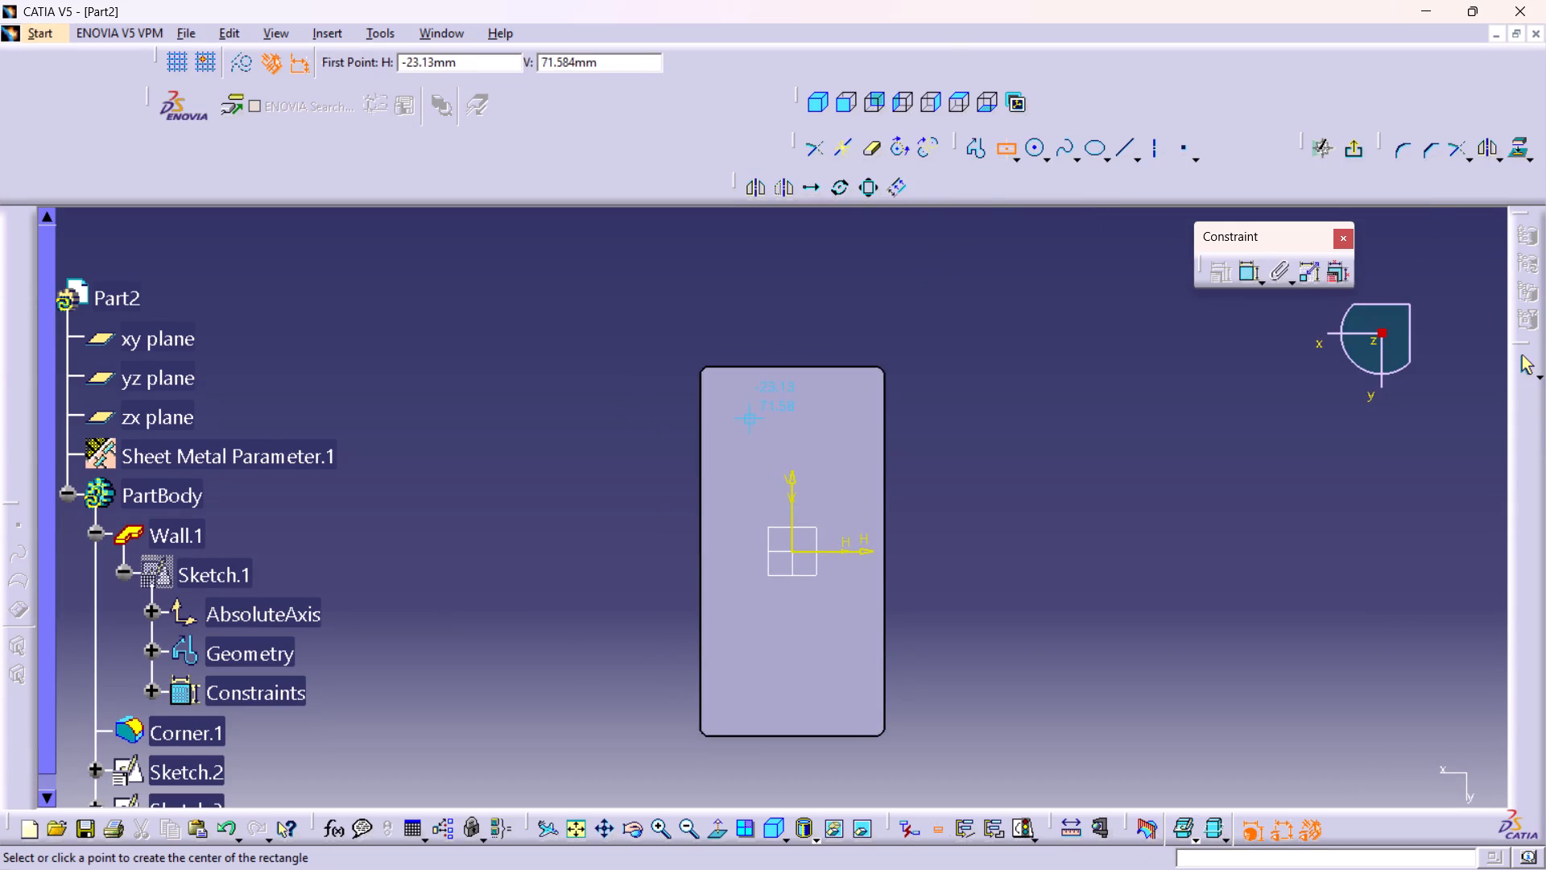
left_click(796, 462)
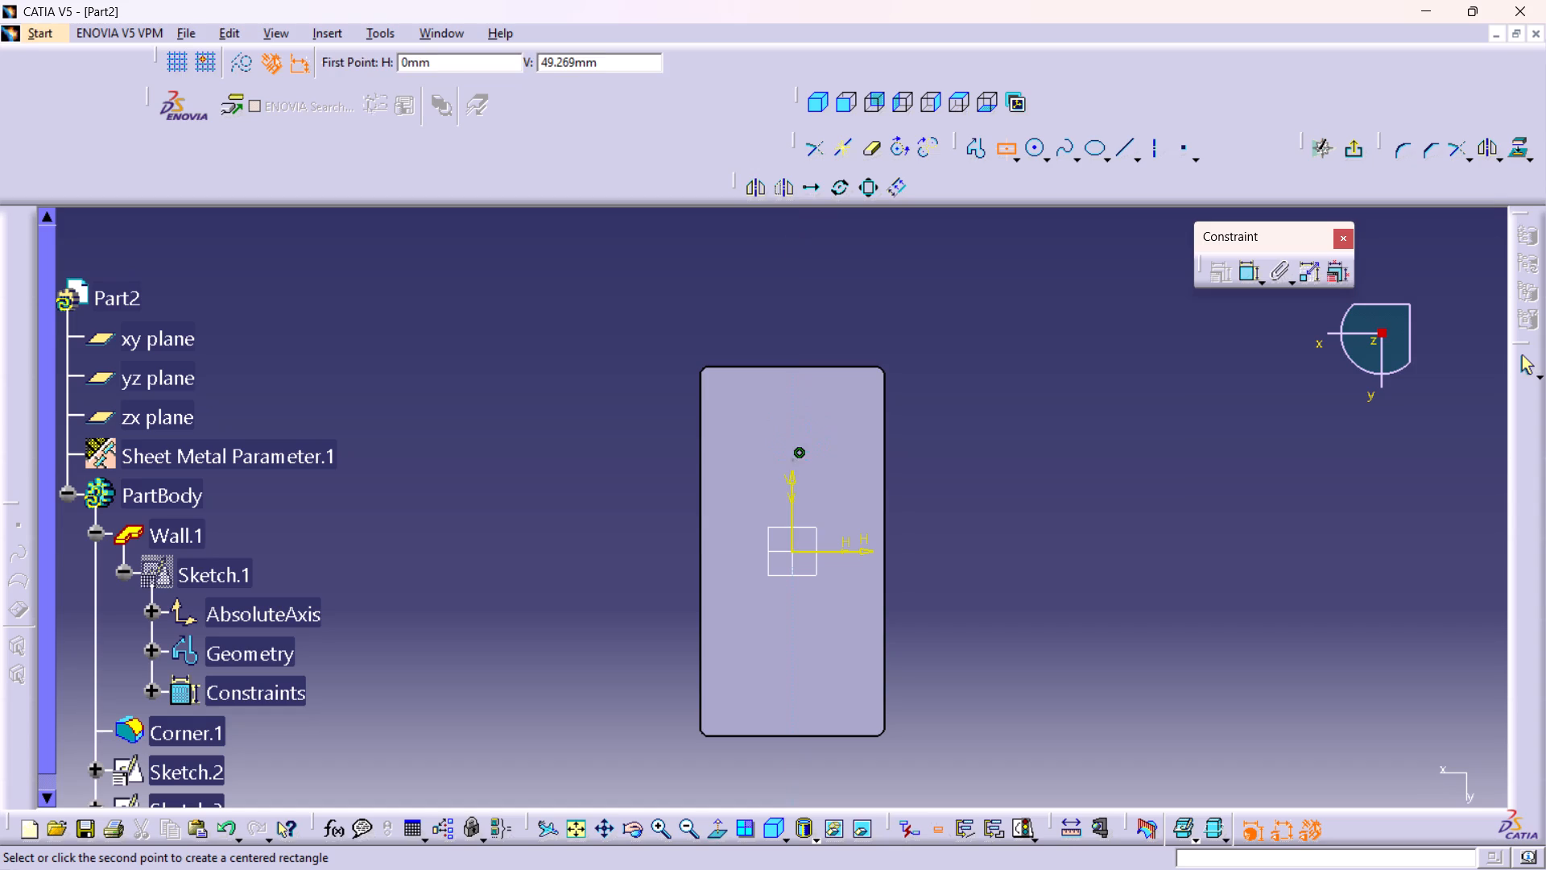
left_click(864, 524)
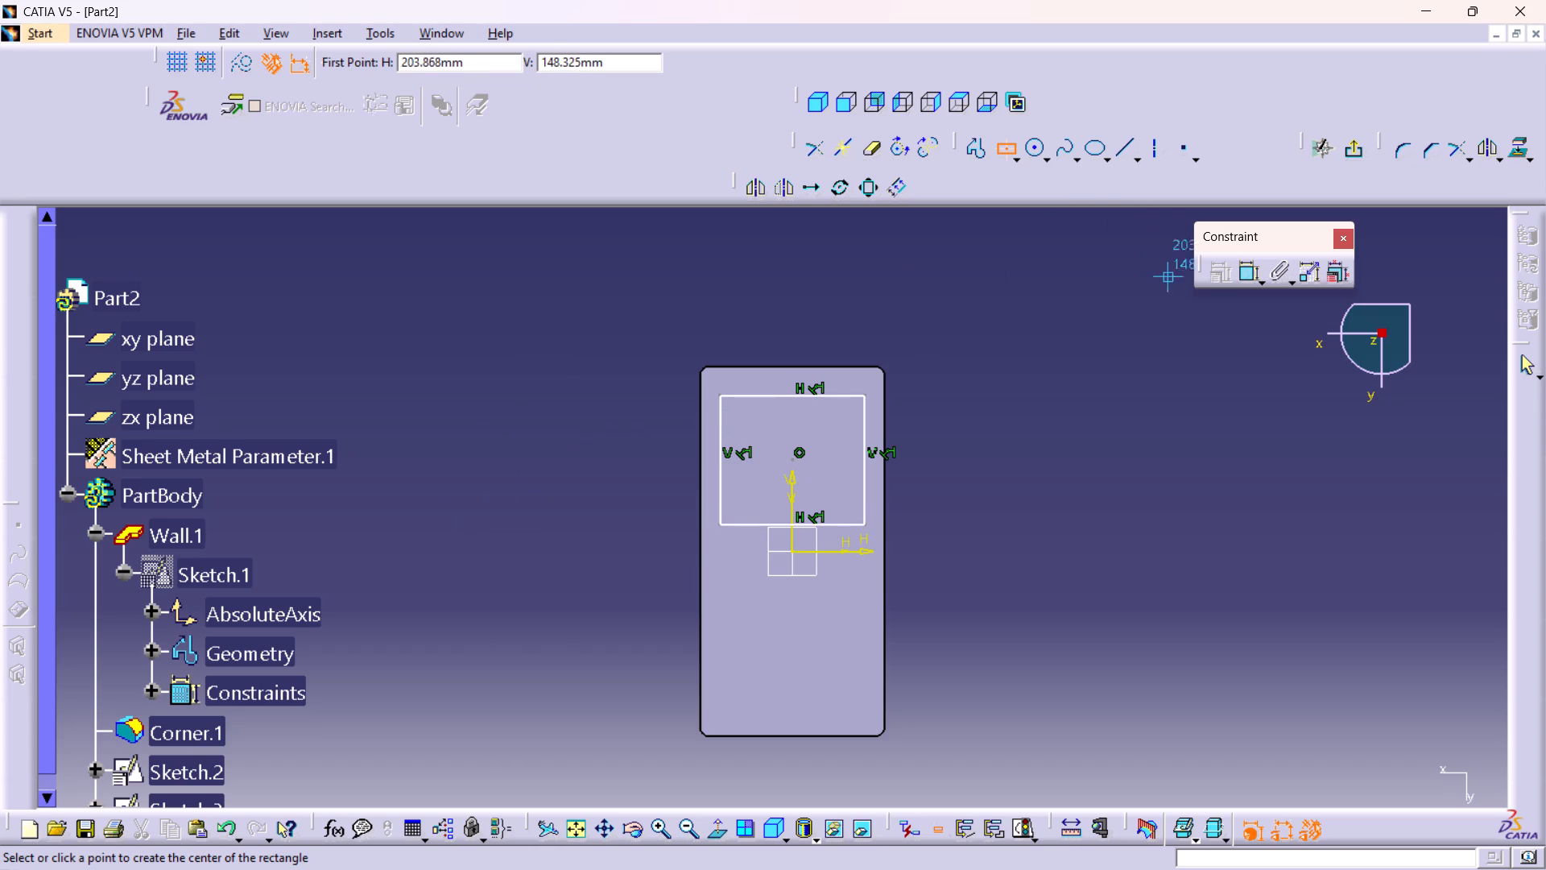
Dimension the rectangle's height between its upper and lower sides and set it to 80 mm.
double_click(1254, 273)
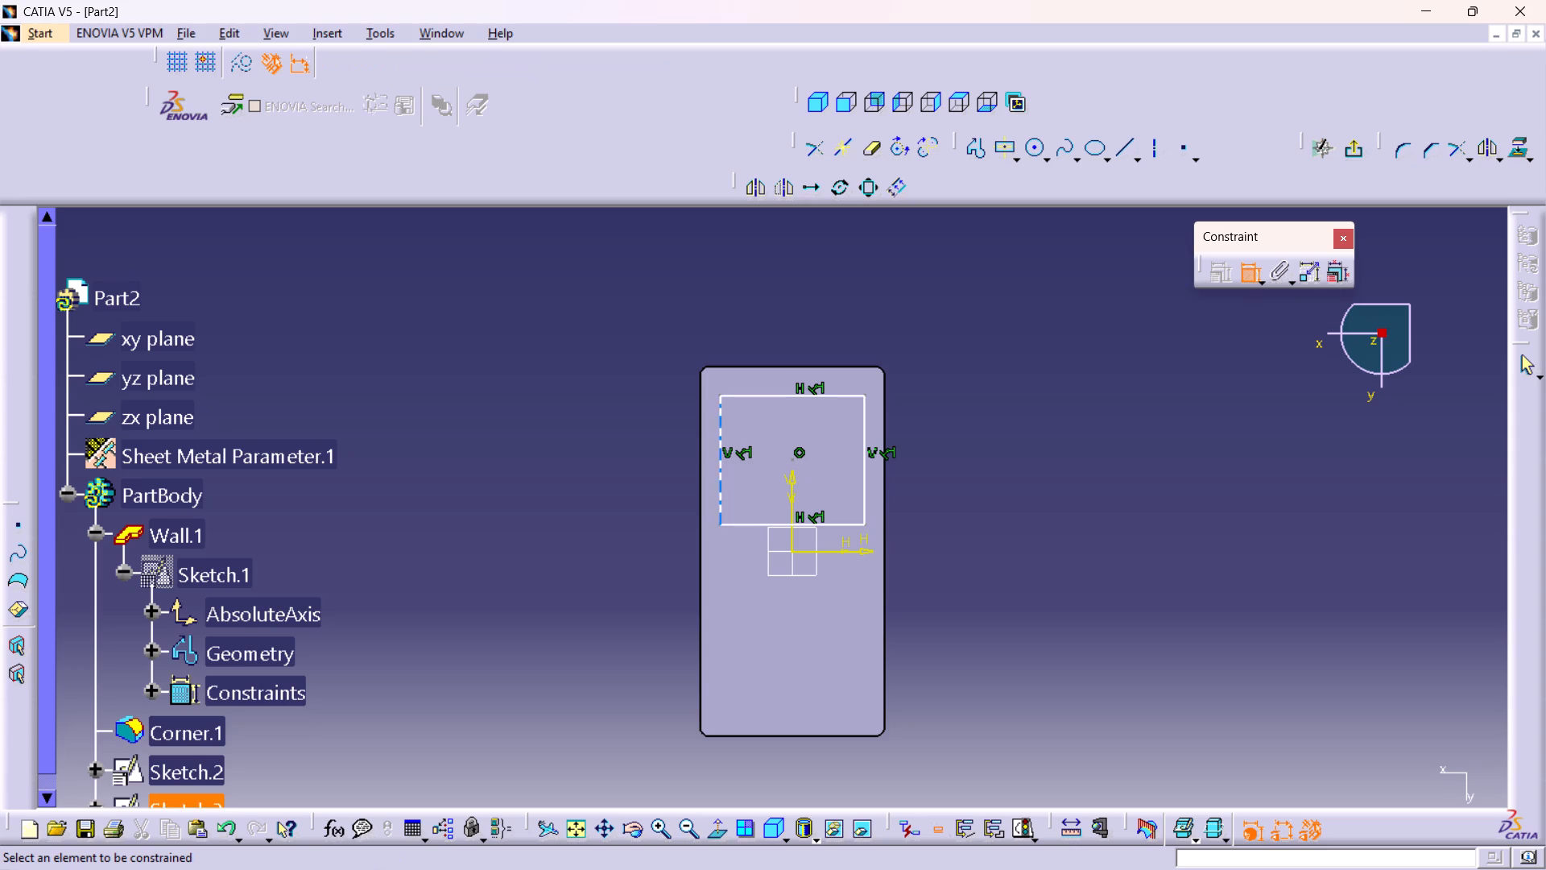
left_click(777, 392)
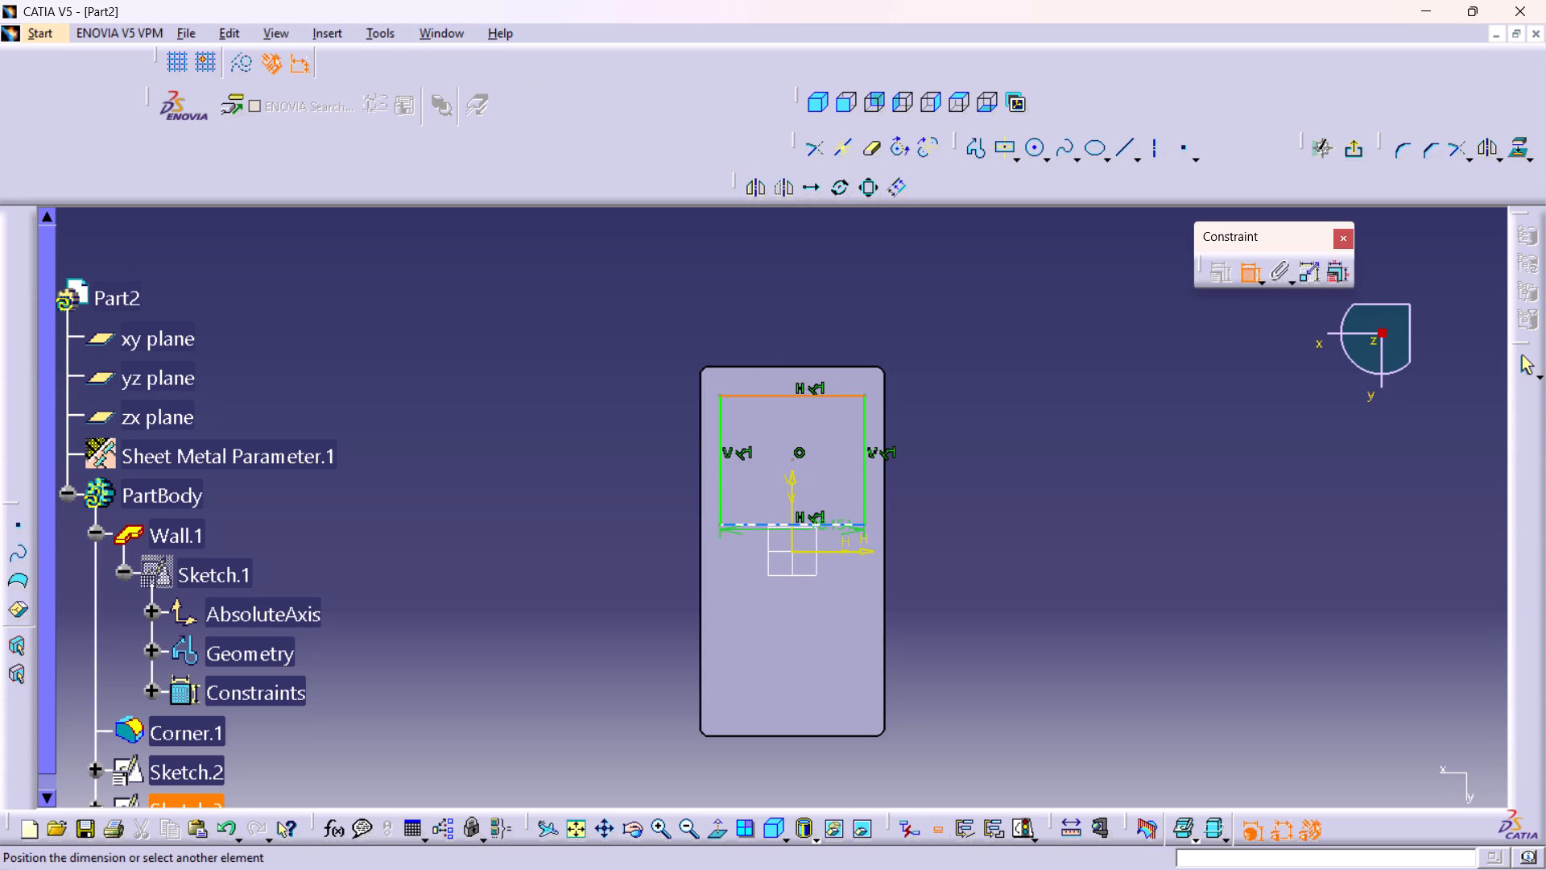
left_click(835, 526)
left_click(1028, 477)
double_click(1028, 466)
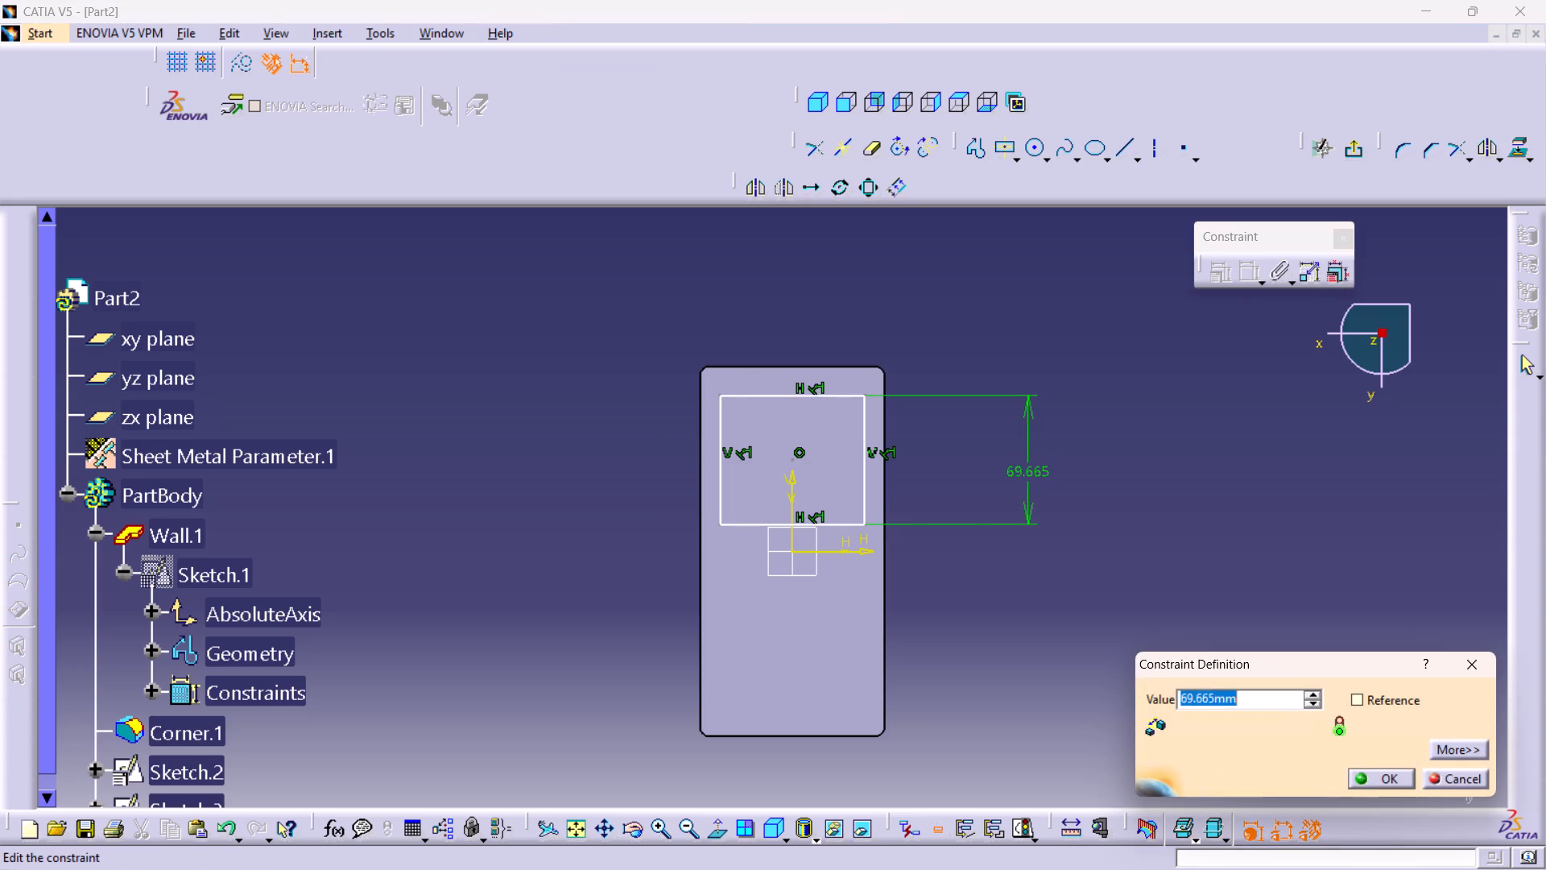
type("80")
key("Return")
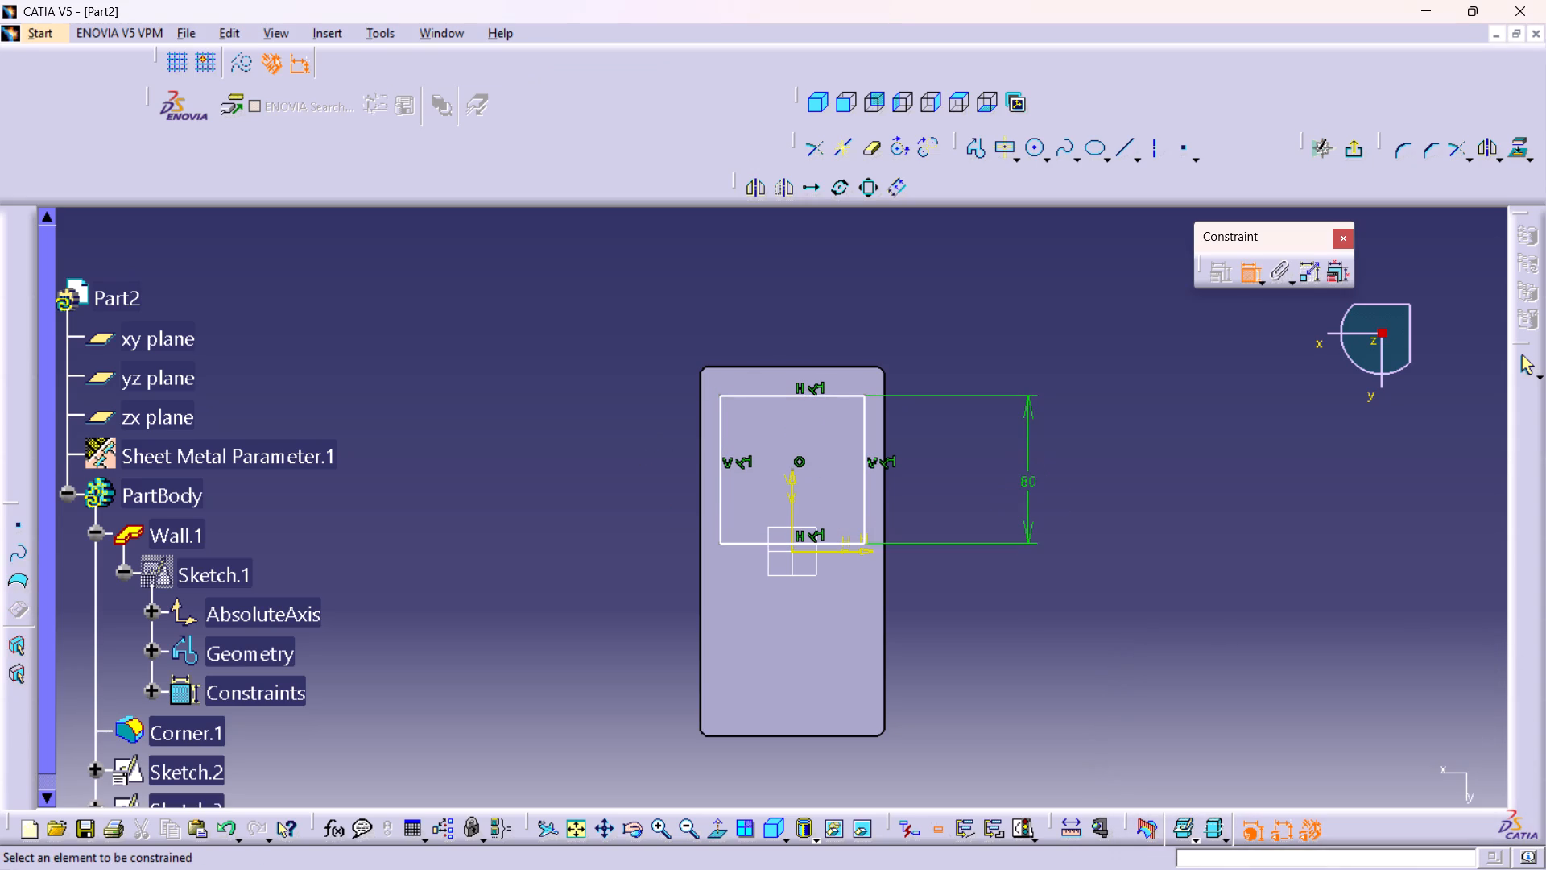
Dimension the gap between the rectangle's upper side and the wall's upper edge and set it to 2.75 mm.
middle_click_drag(797, 493, 736, 371)
right_click(797, 493)
middle_click_drag(746, 399, 684, 755)
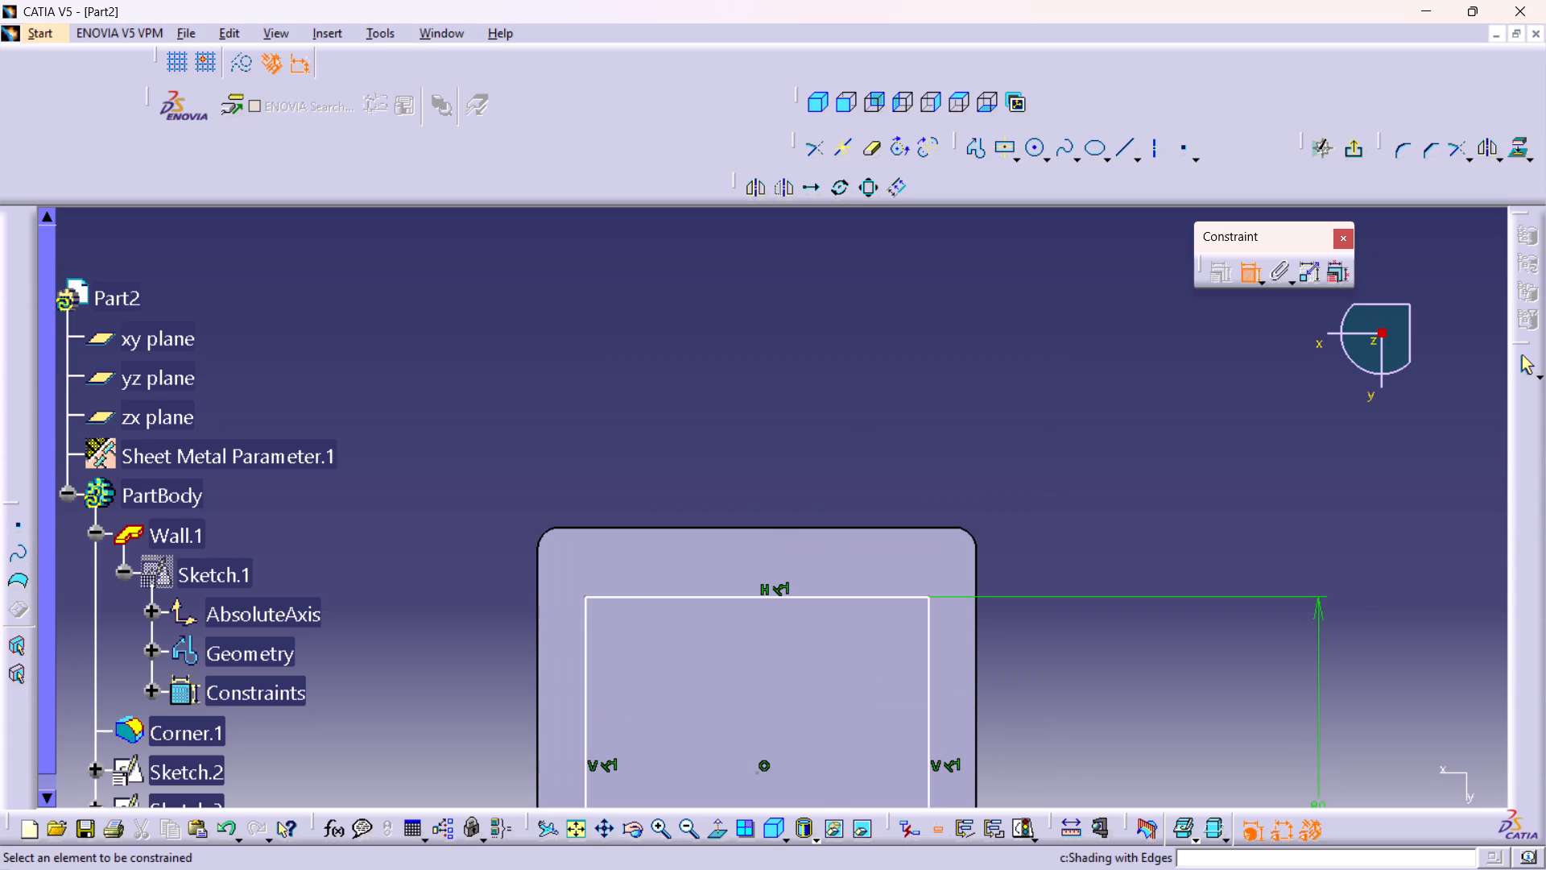
left_click(807, 596)
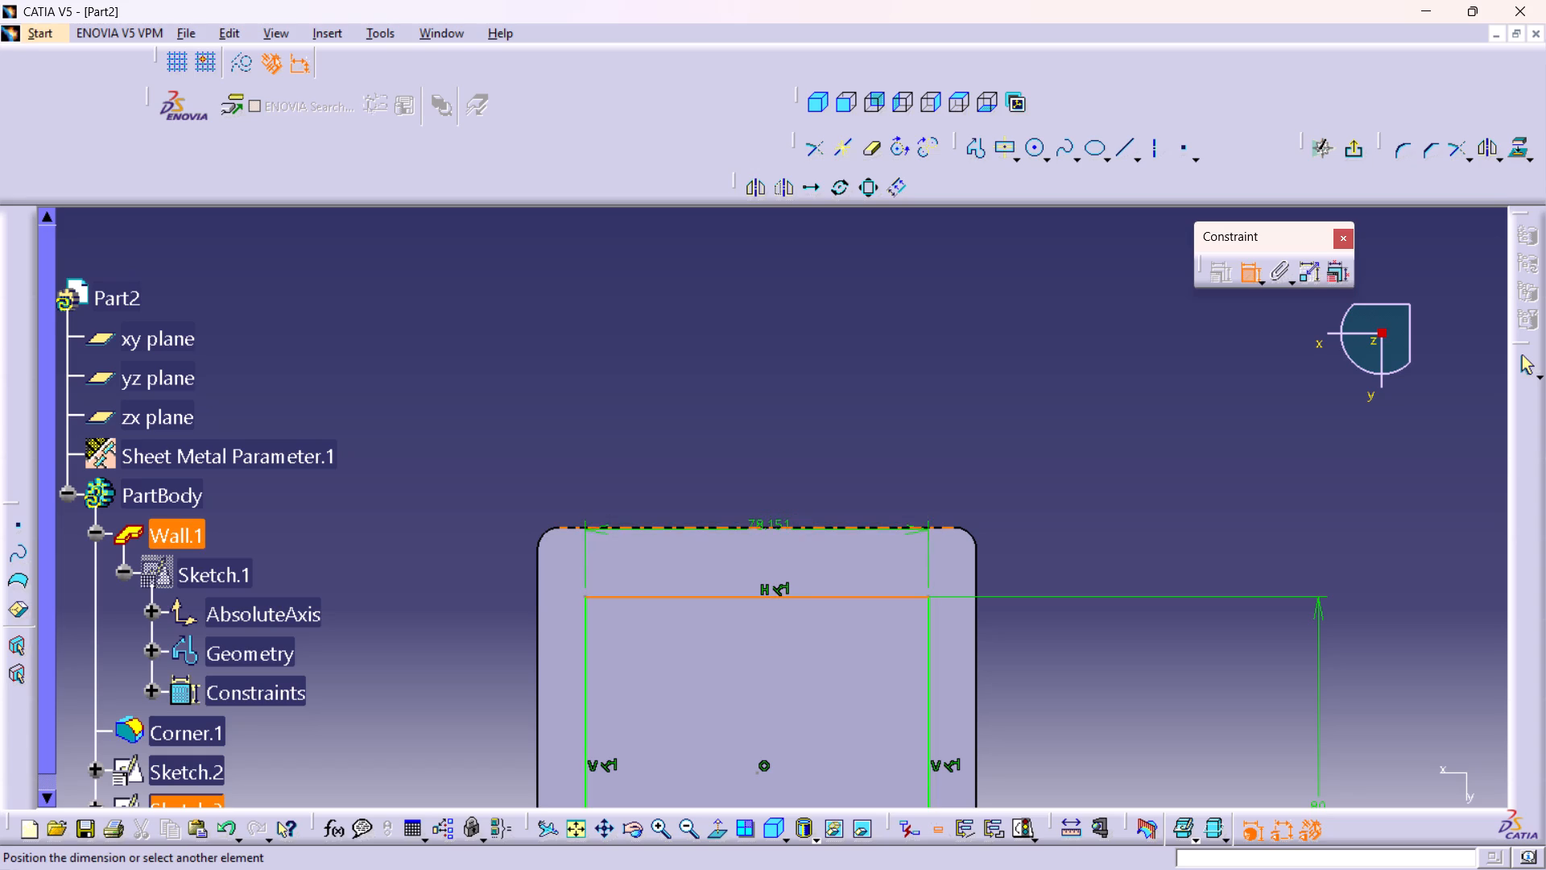
left_click(771, 529)
left_click(406, 570)
double_click(404, 565)
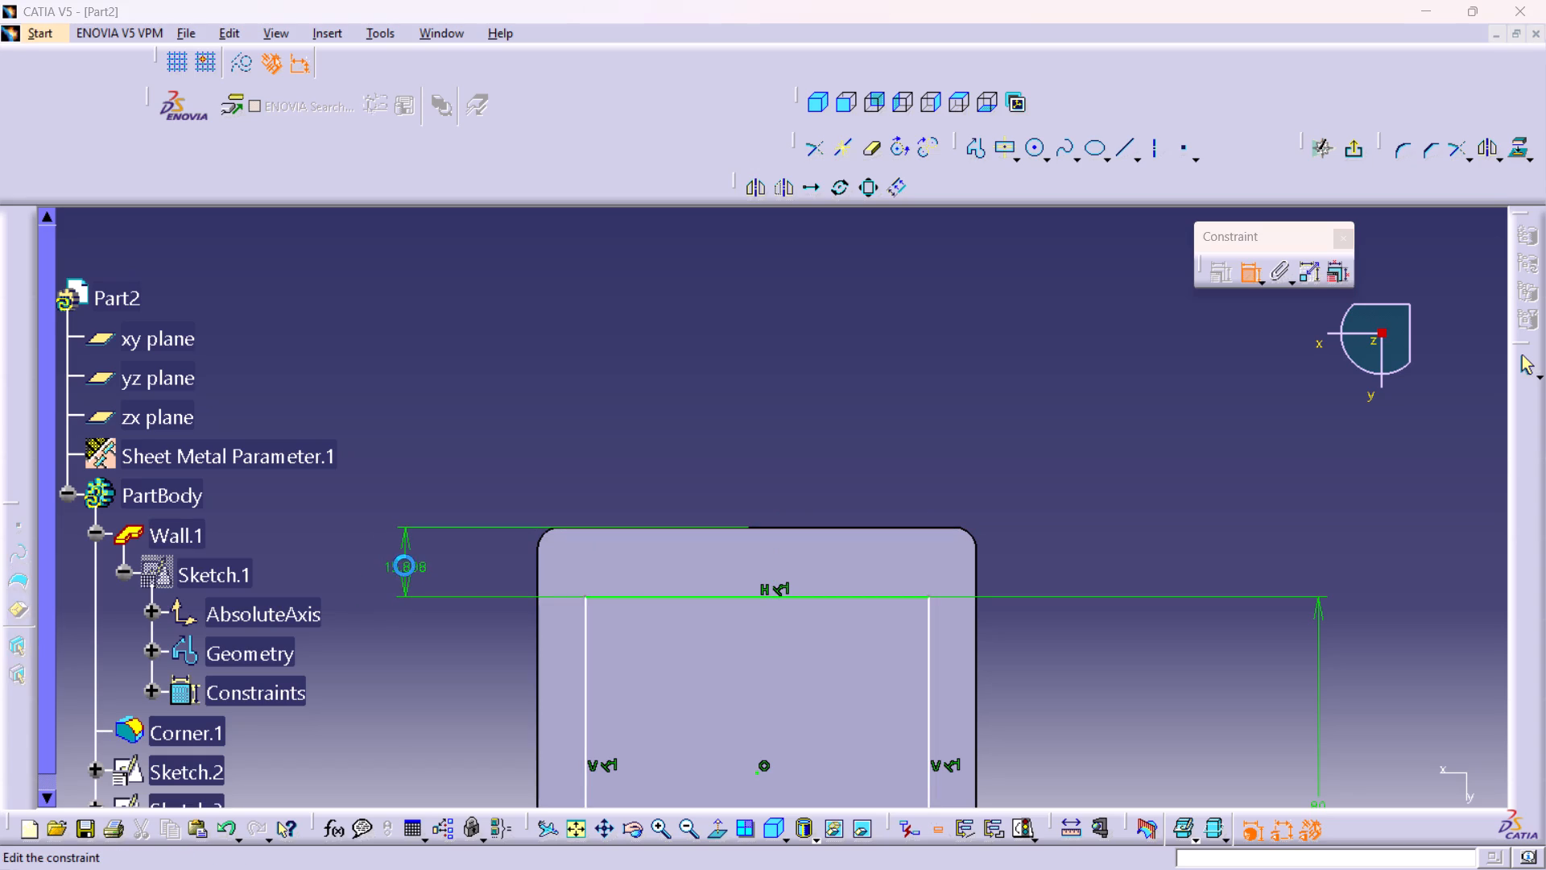
type("2.75")
key("Return")
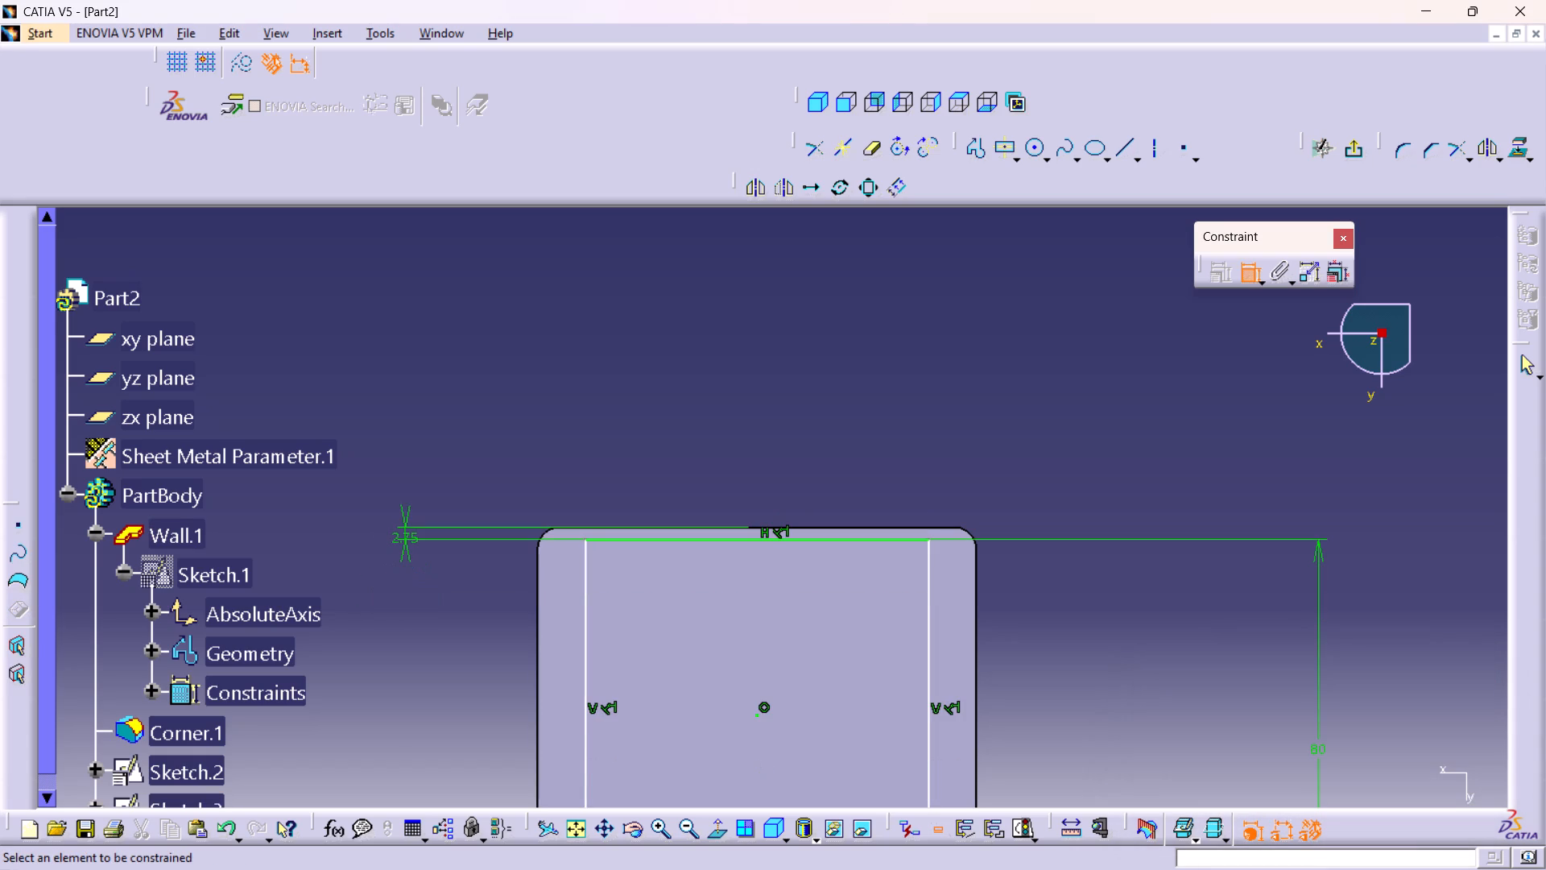
Constrain the rectangle's two vertical sides to be symmetric about the sketch's vertical axis.
middle_click_drag(839, 673, 841, 691)
right_click(839, 673)
scroll(841, 691, "up", 1)
middle_click_drag(841, 694, 860, 513)
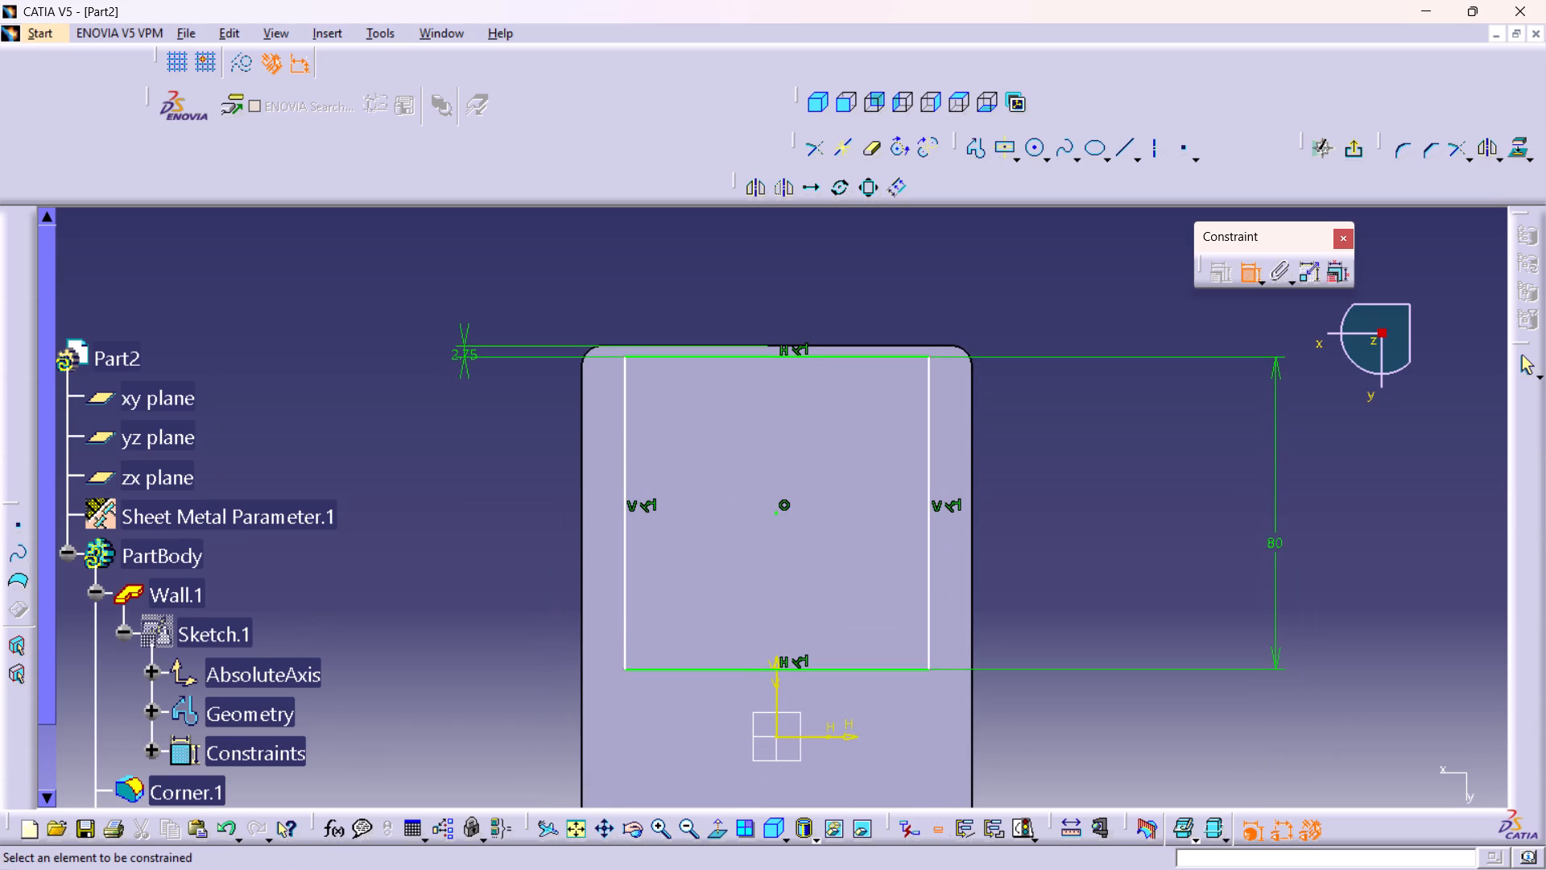
left_click(626, 552)
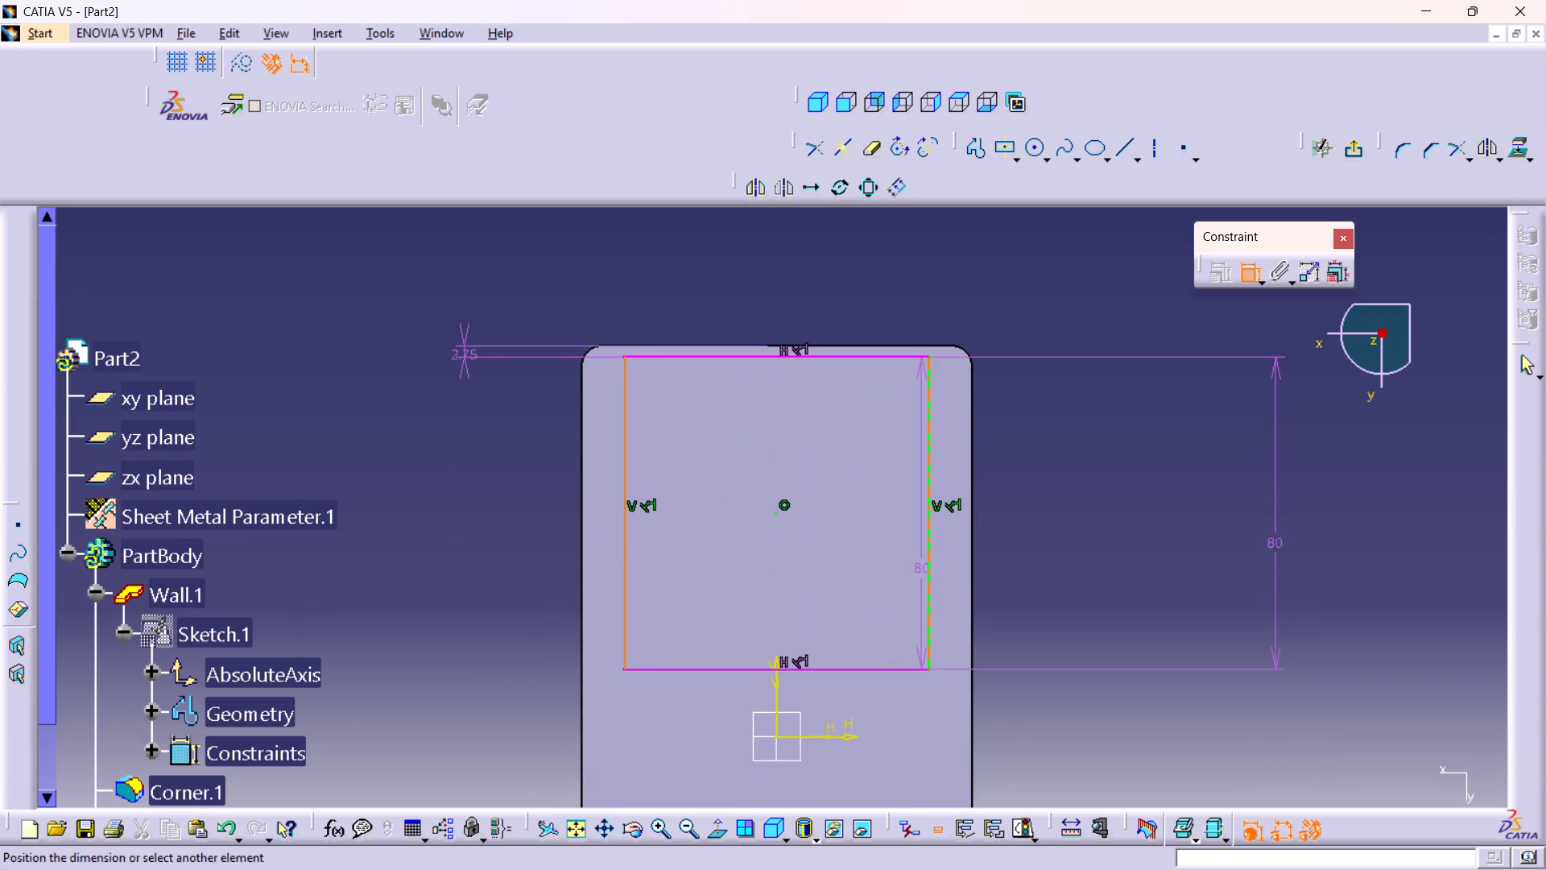
left_click(929, 579)
right_click(854, 224)
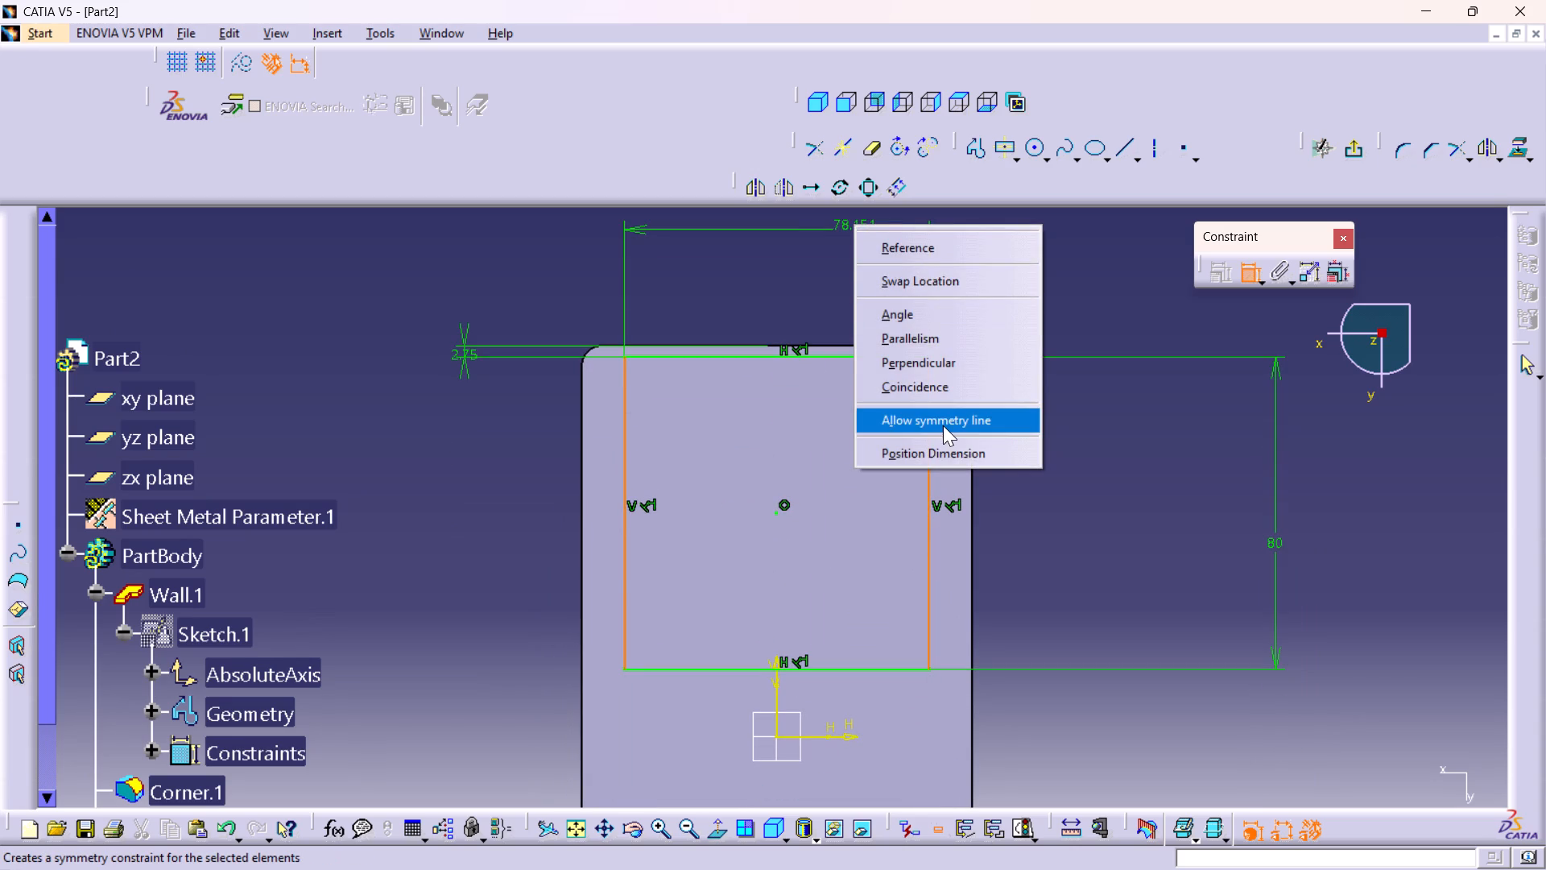
left_click(943, 425)
left_click(781, 692)
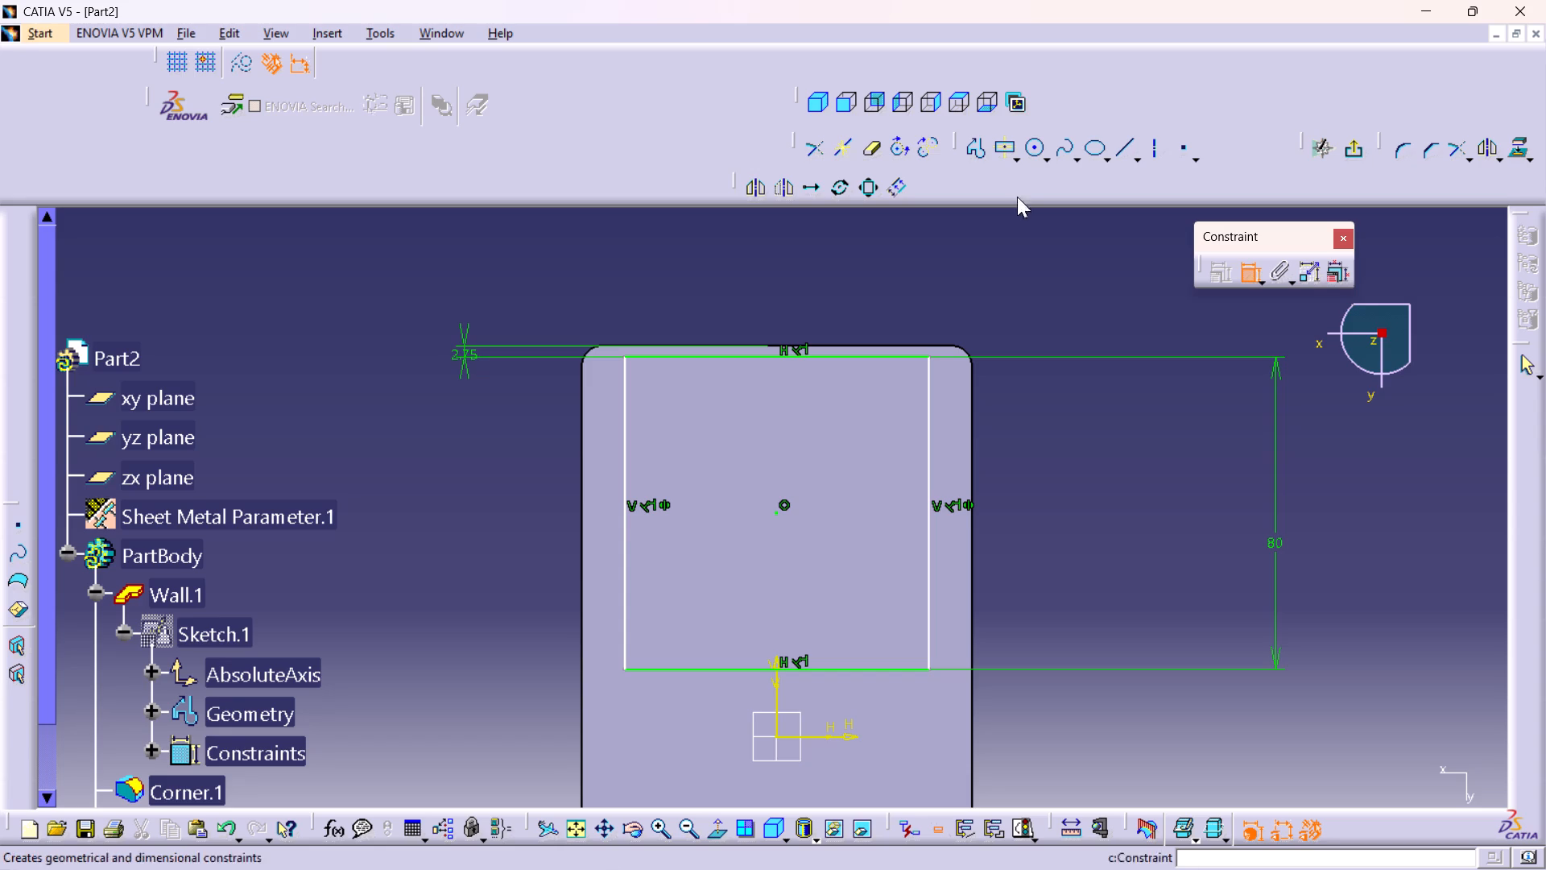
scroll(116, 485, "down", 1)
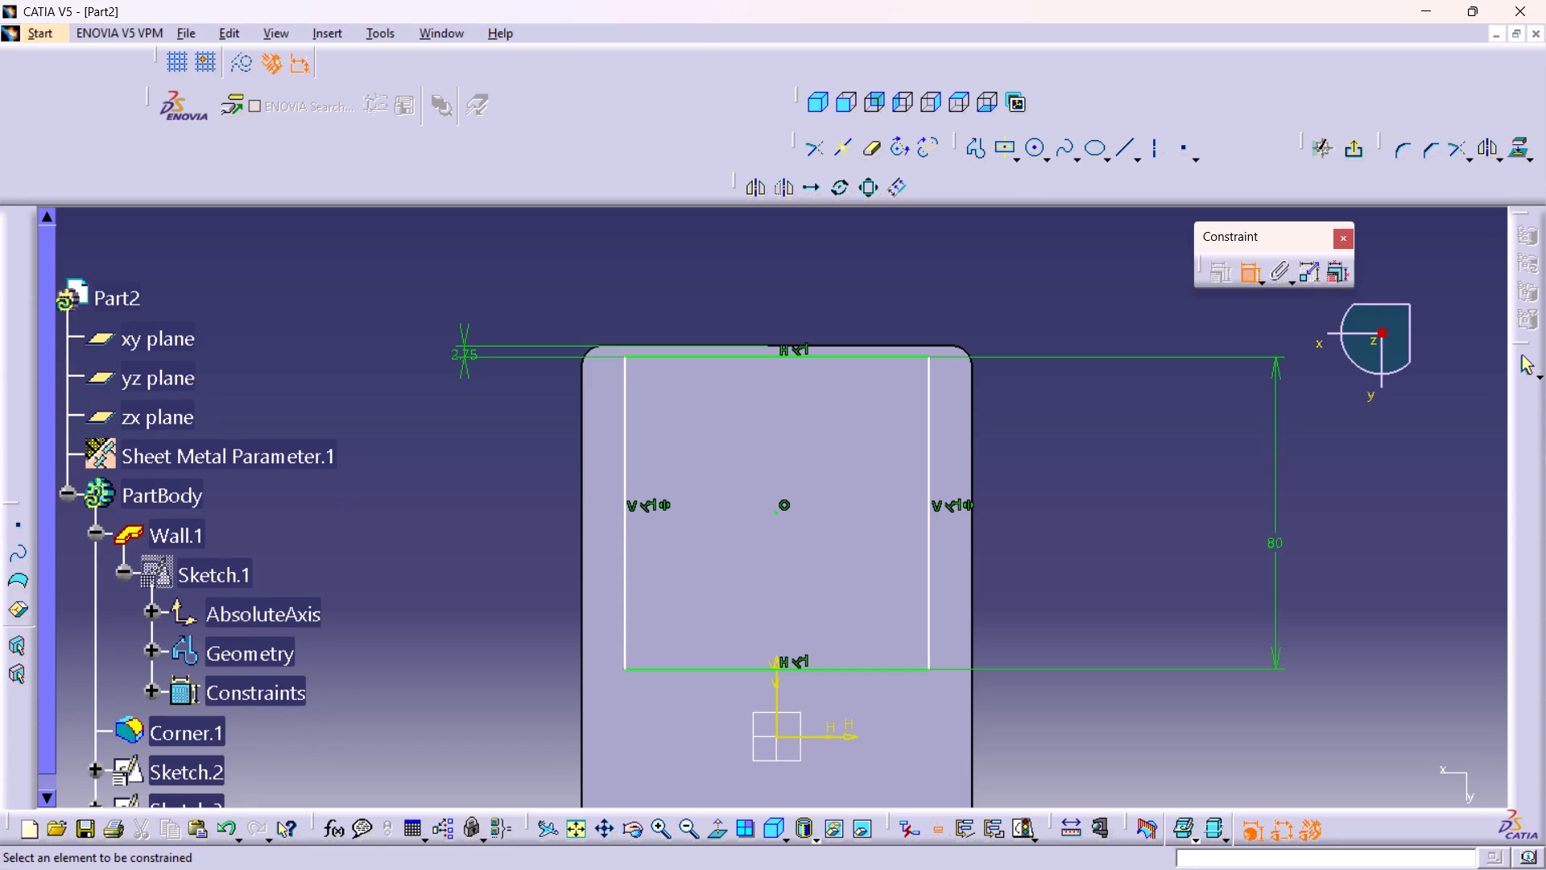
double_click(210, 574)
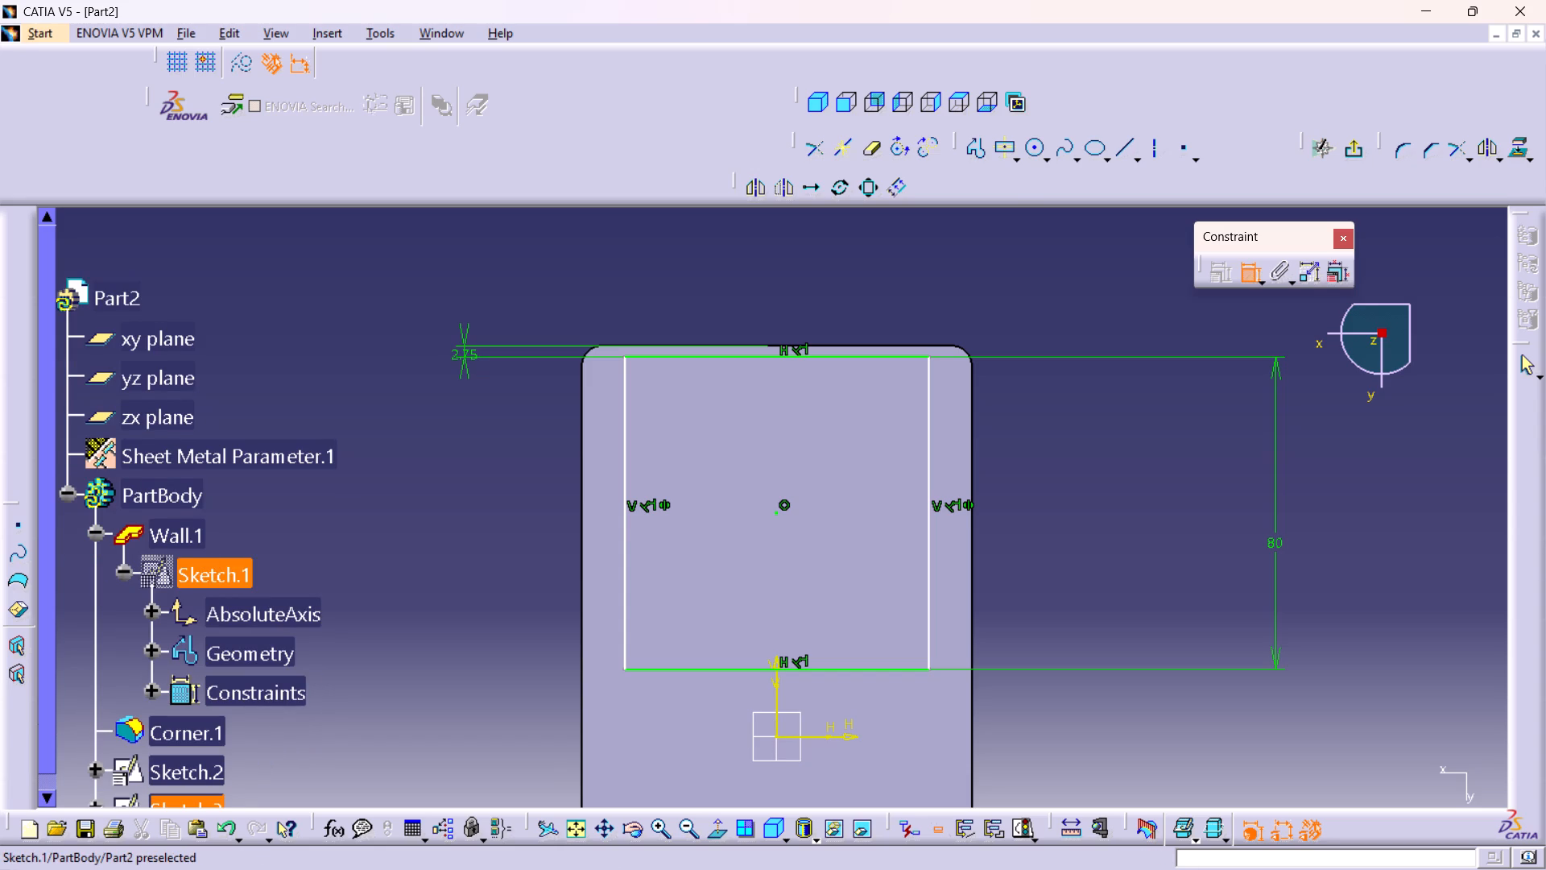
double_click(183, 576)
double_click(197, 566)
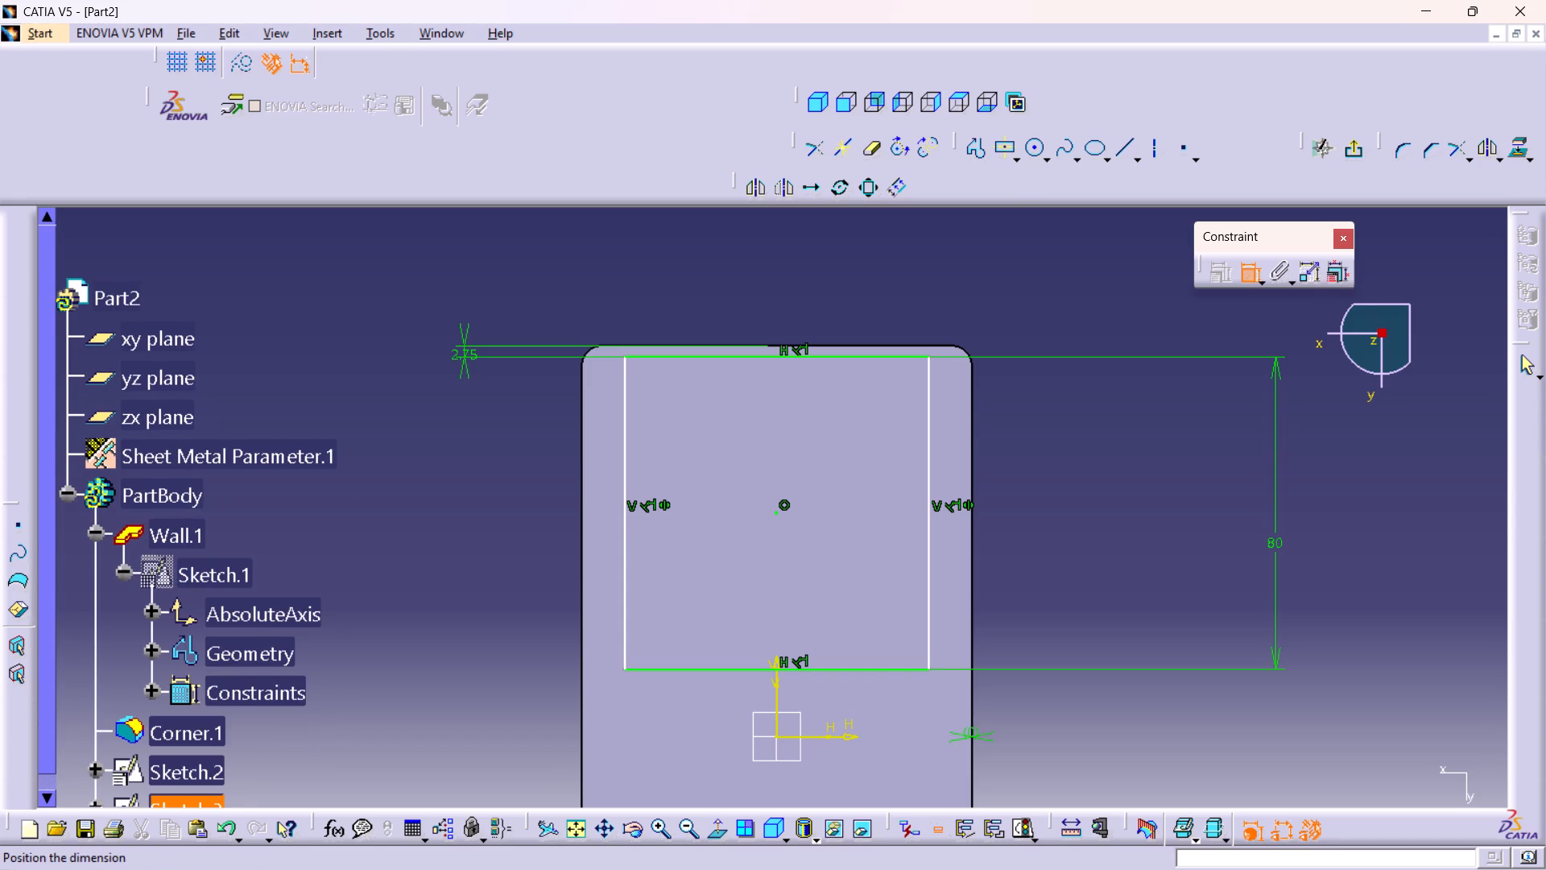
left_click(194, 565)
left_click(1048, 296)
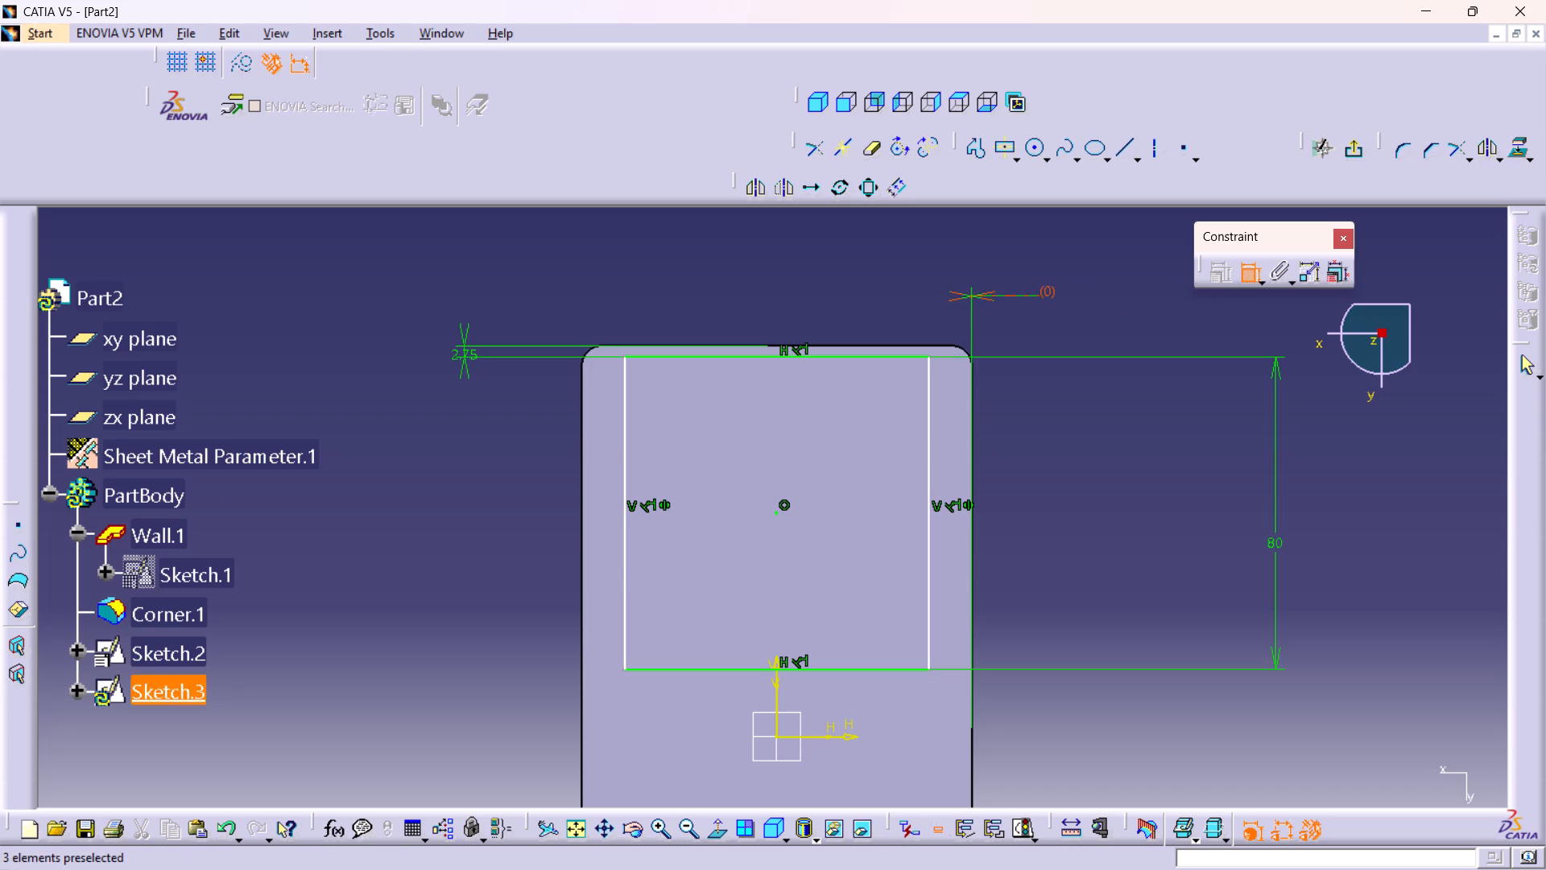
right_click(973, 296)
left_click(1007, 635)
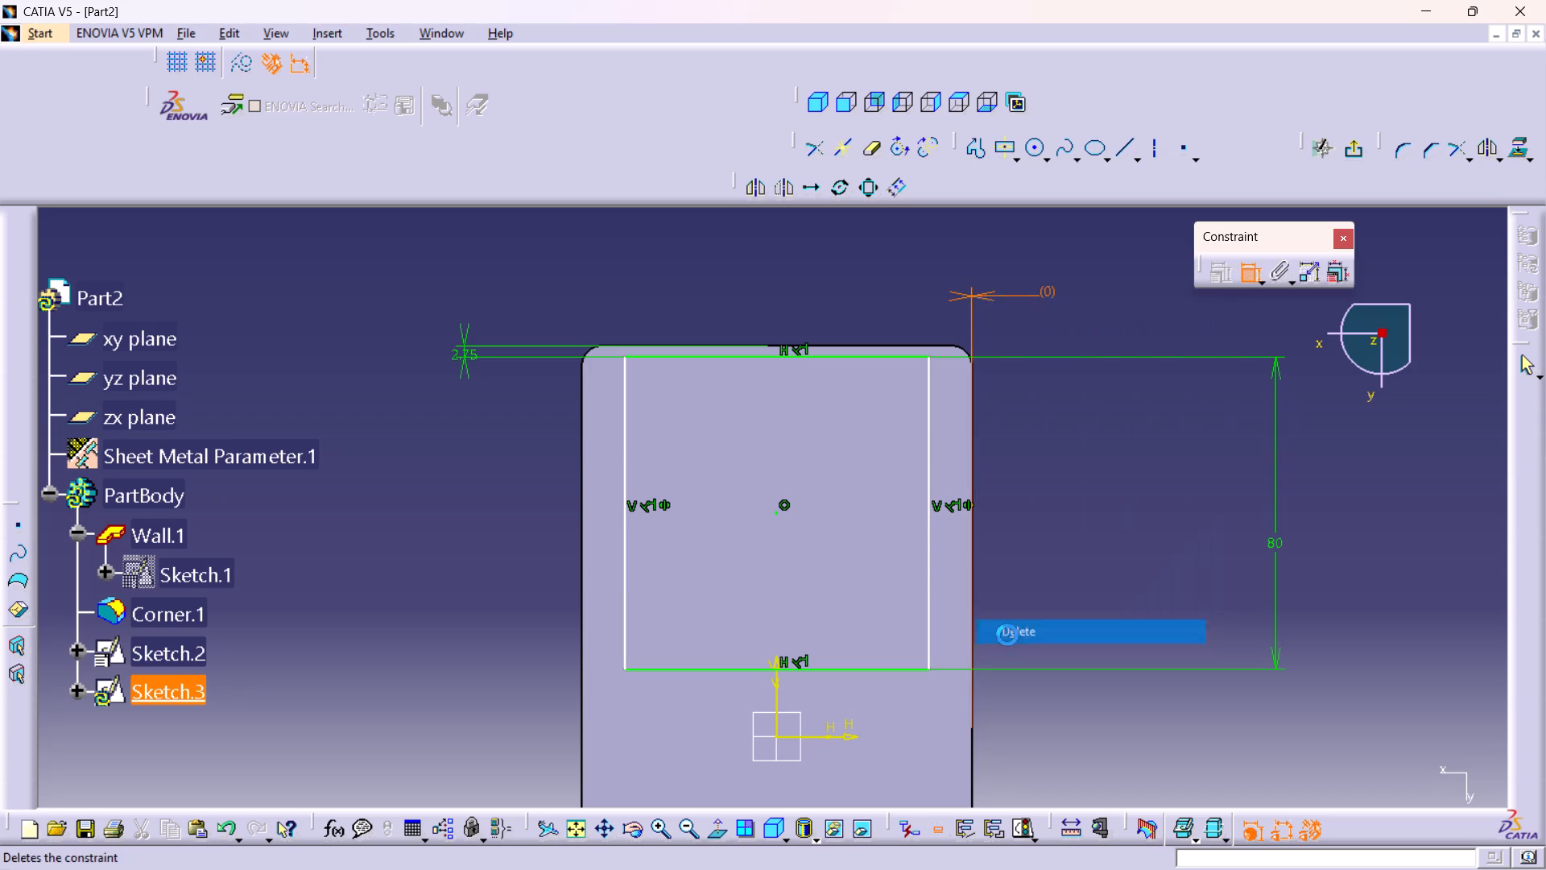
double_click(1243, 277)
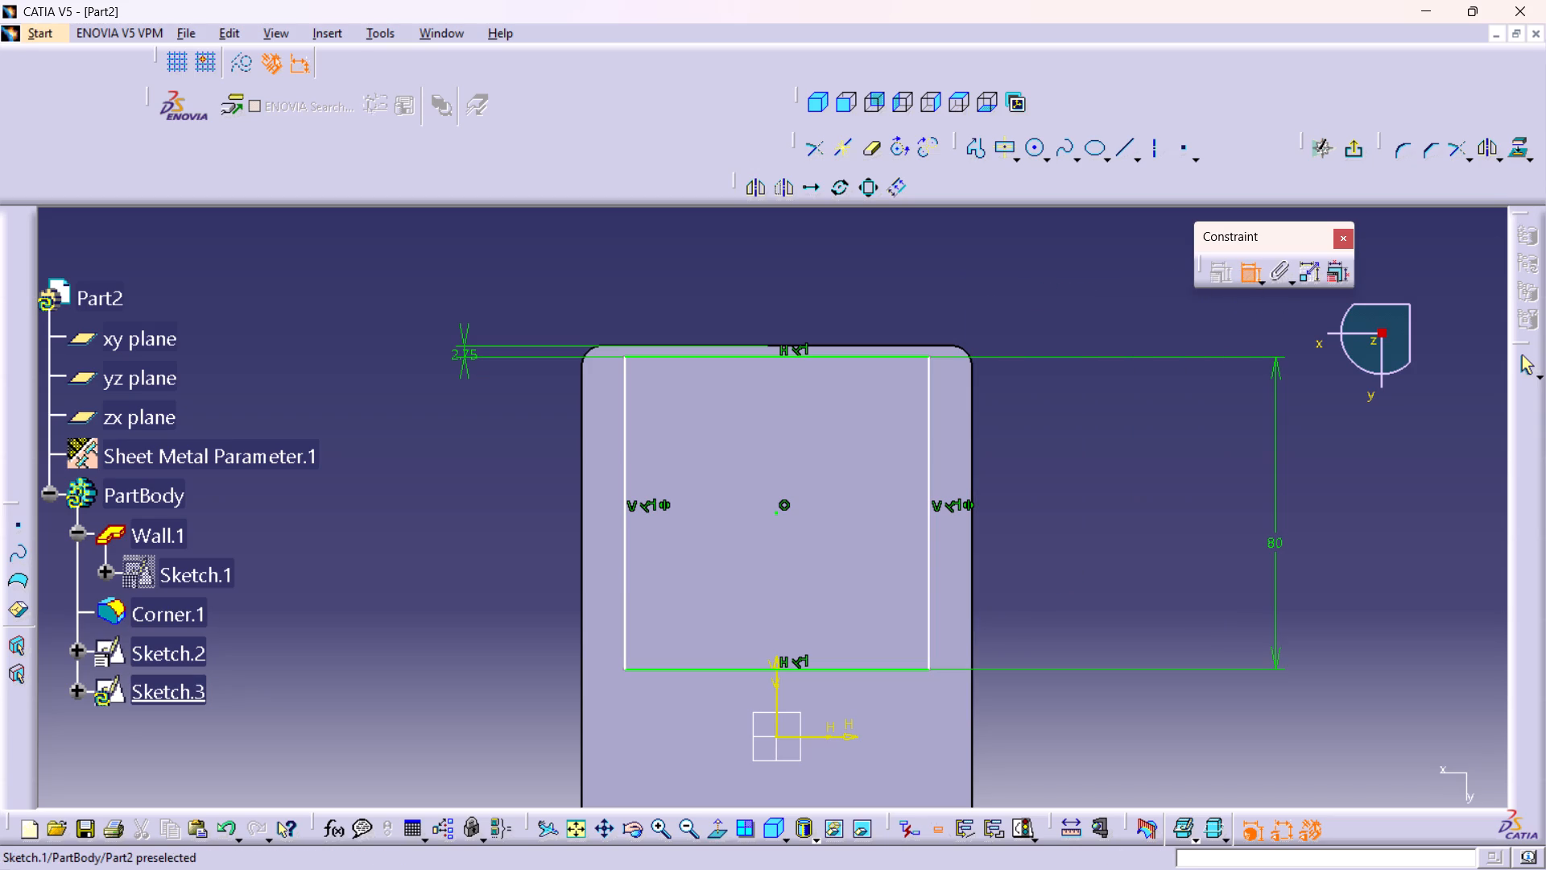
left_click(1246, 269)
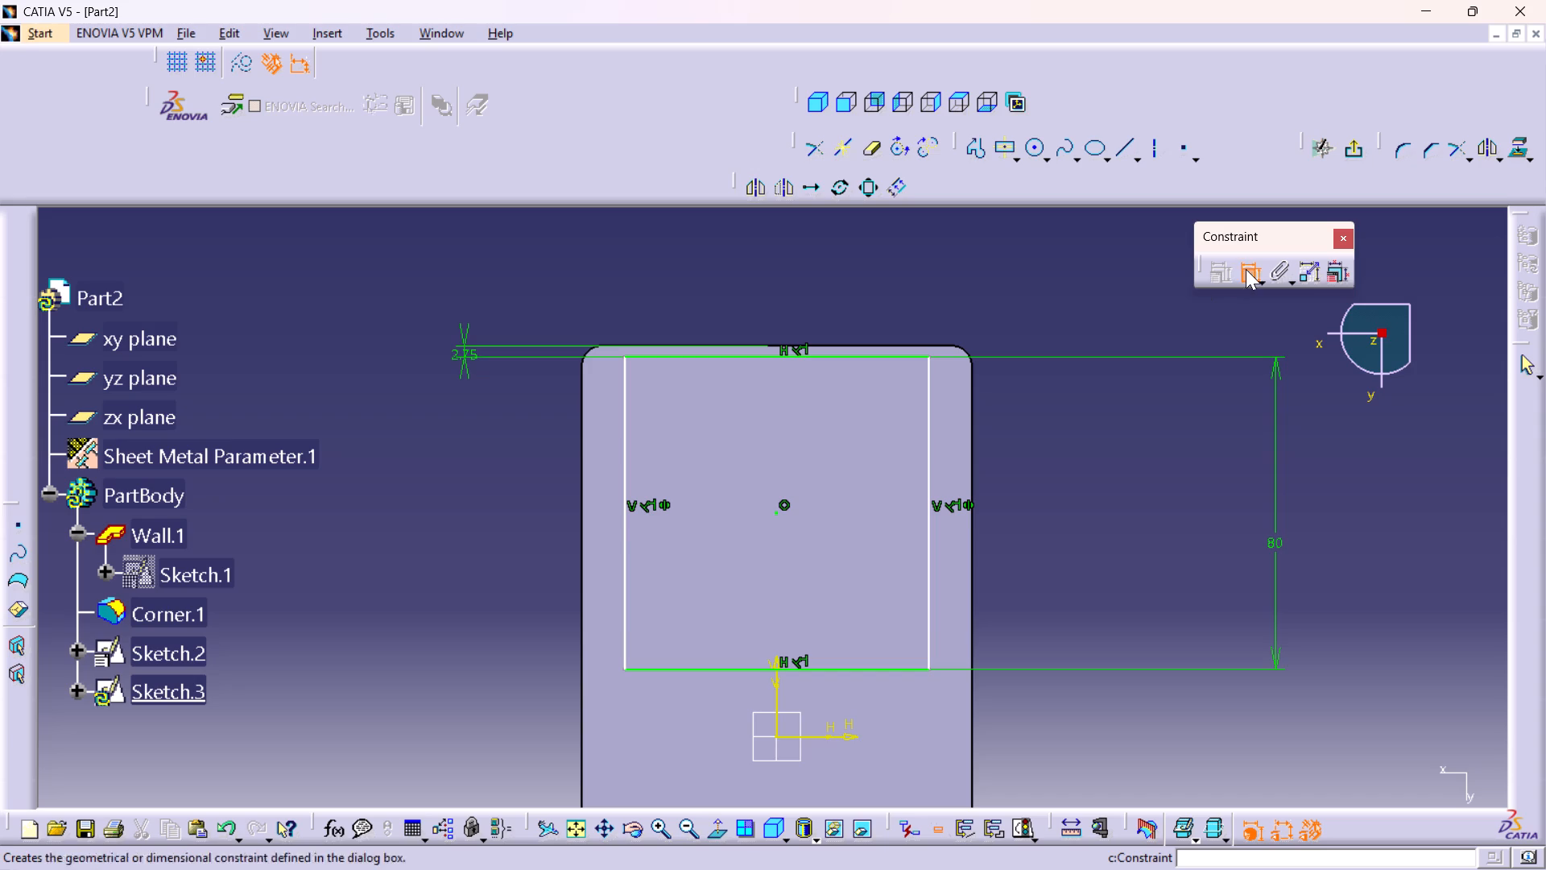
Leave the sketch and set the radius of the wall's four corners to 10 mm.
double_click(165, 612)
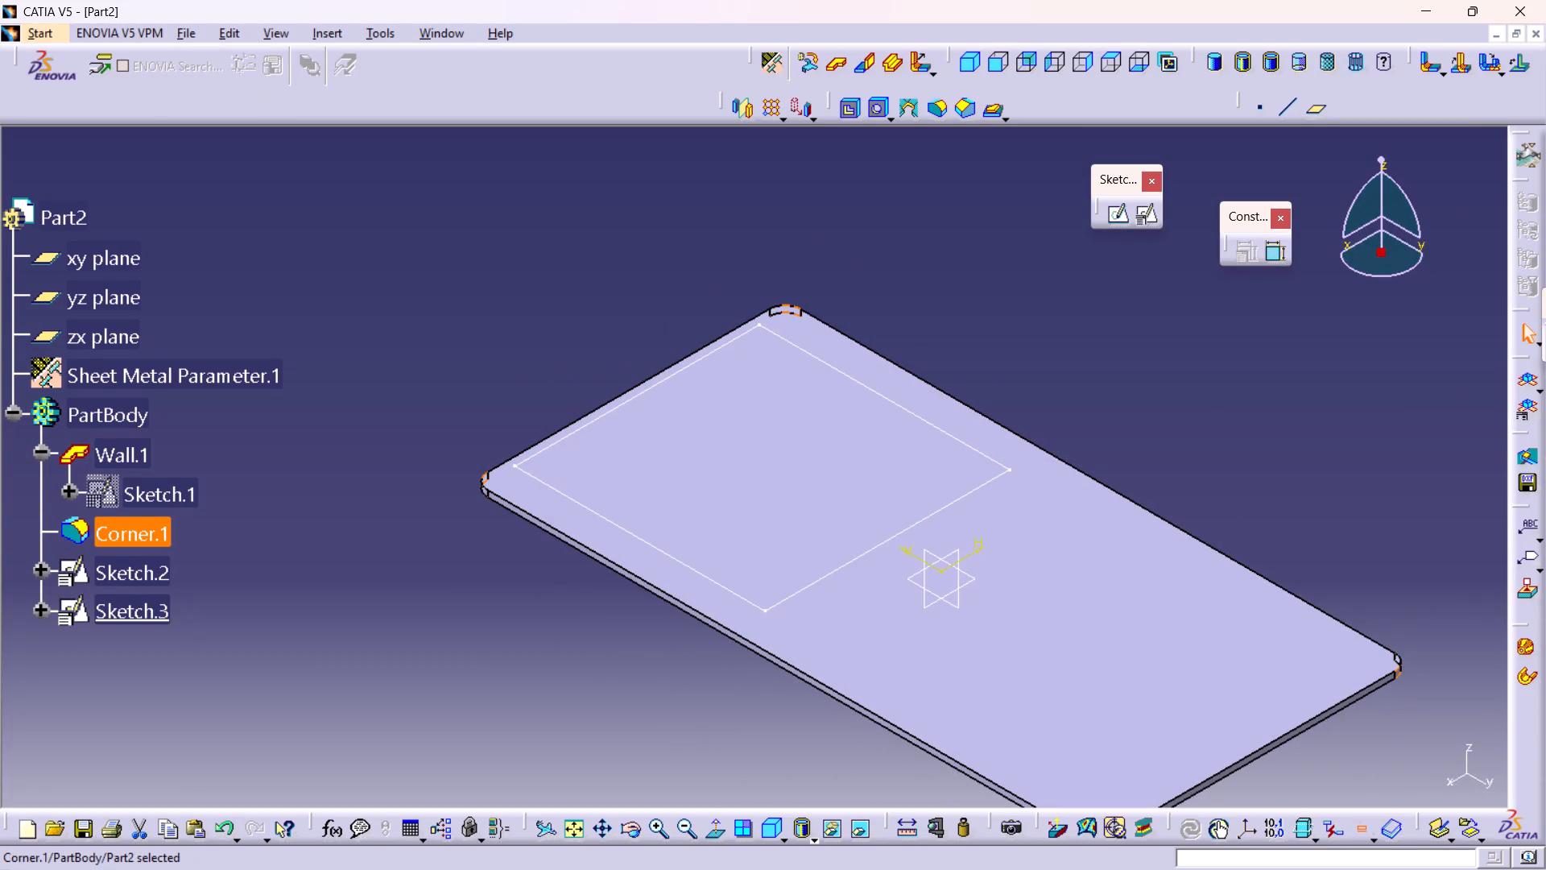
double_click(139, 539)
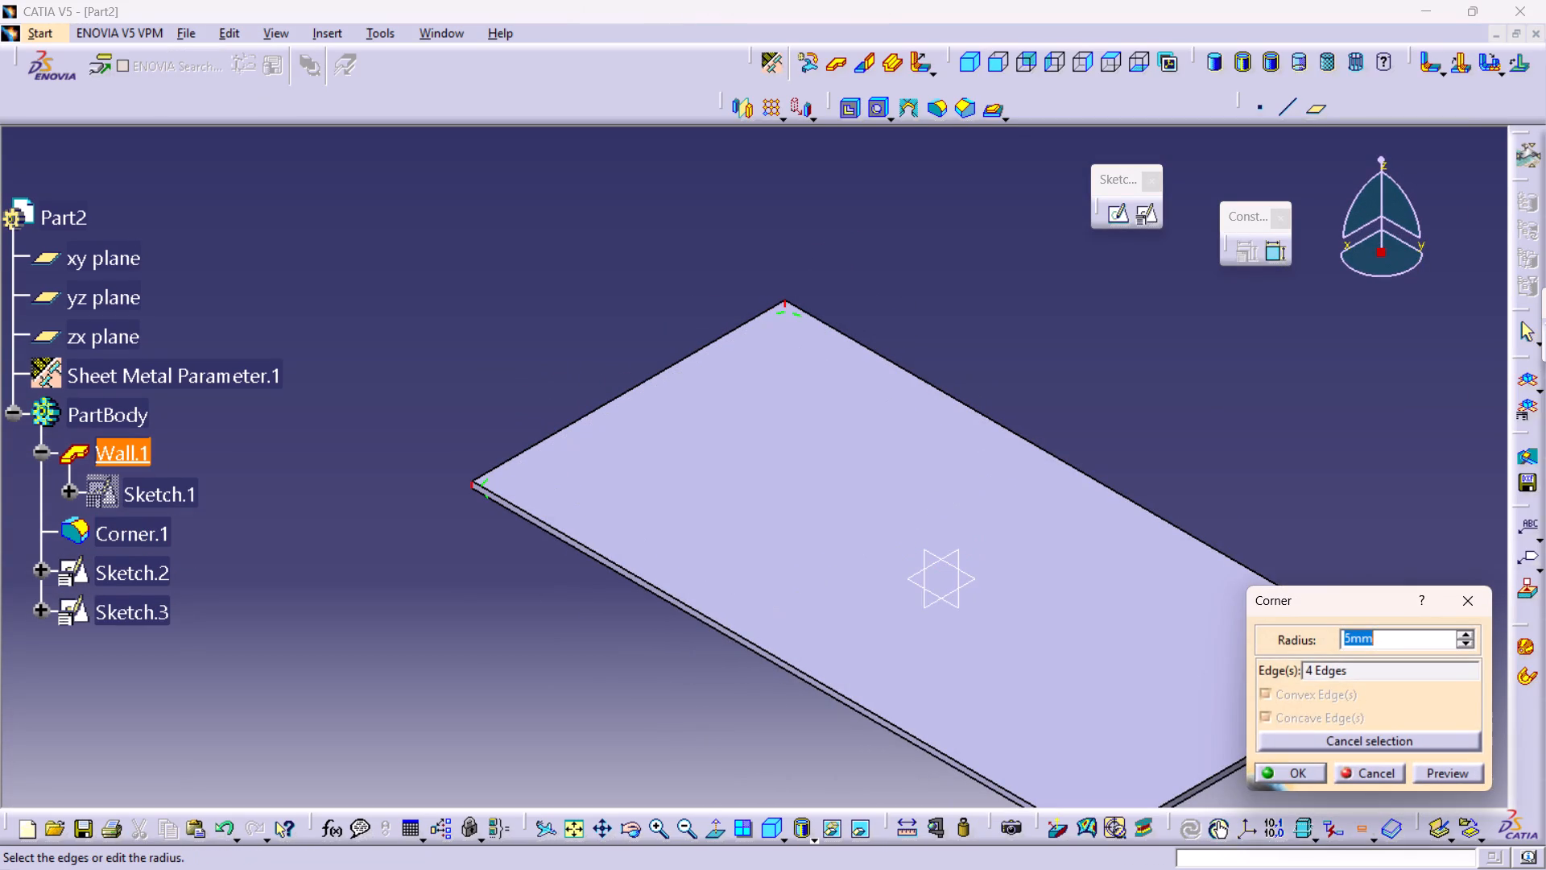
type("10")
key("Return")
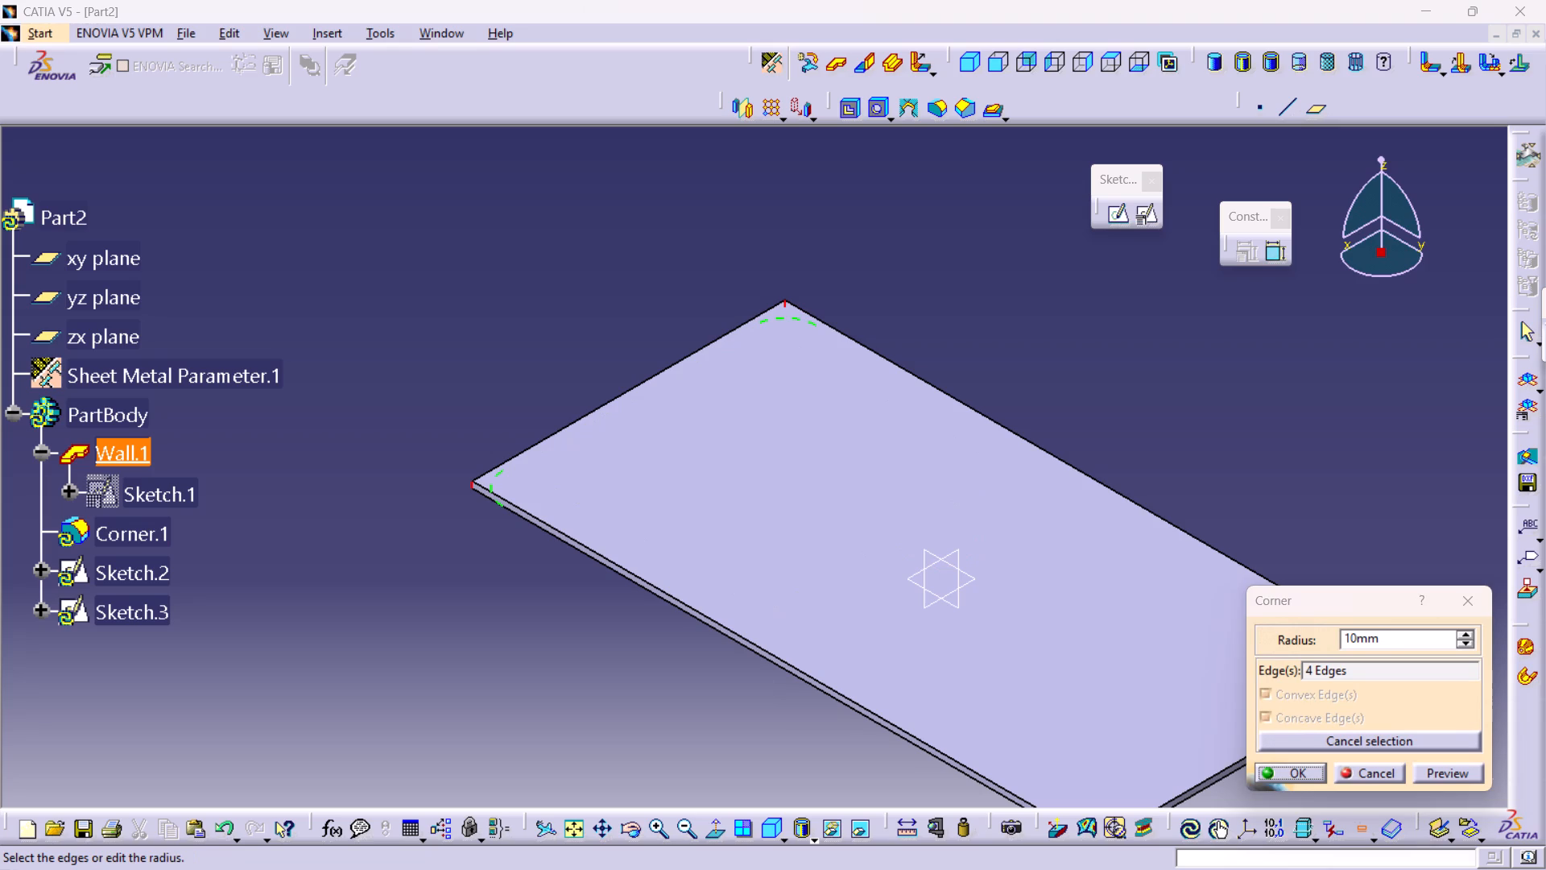
left_click(1298, 771)
middle_click_drag(1283, 443, 1169, 366)
scroll(1169, 366, "down", 1)
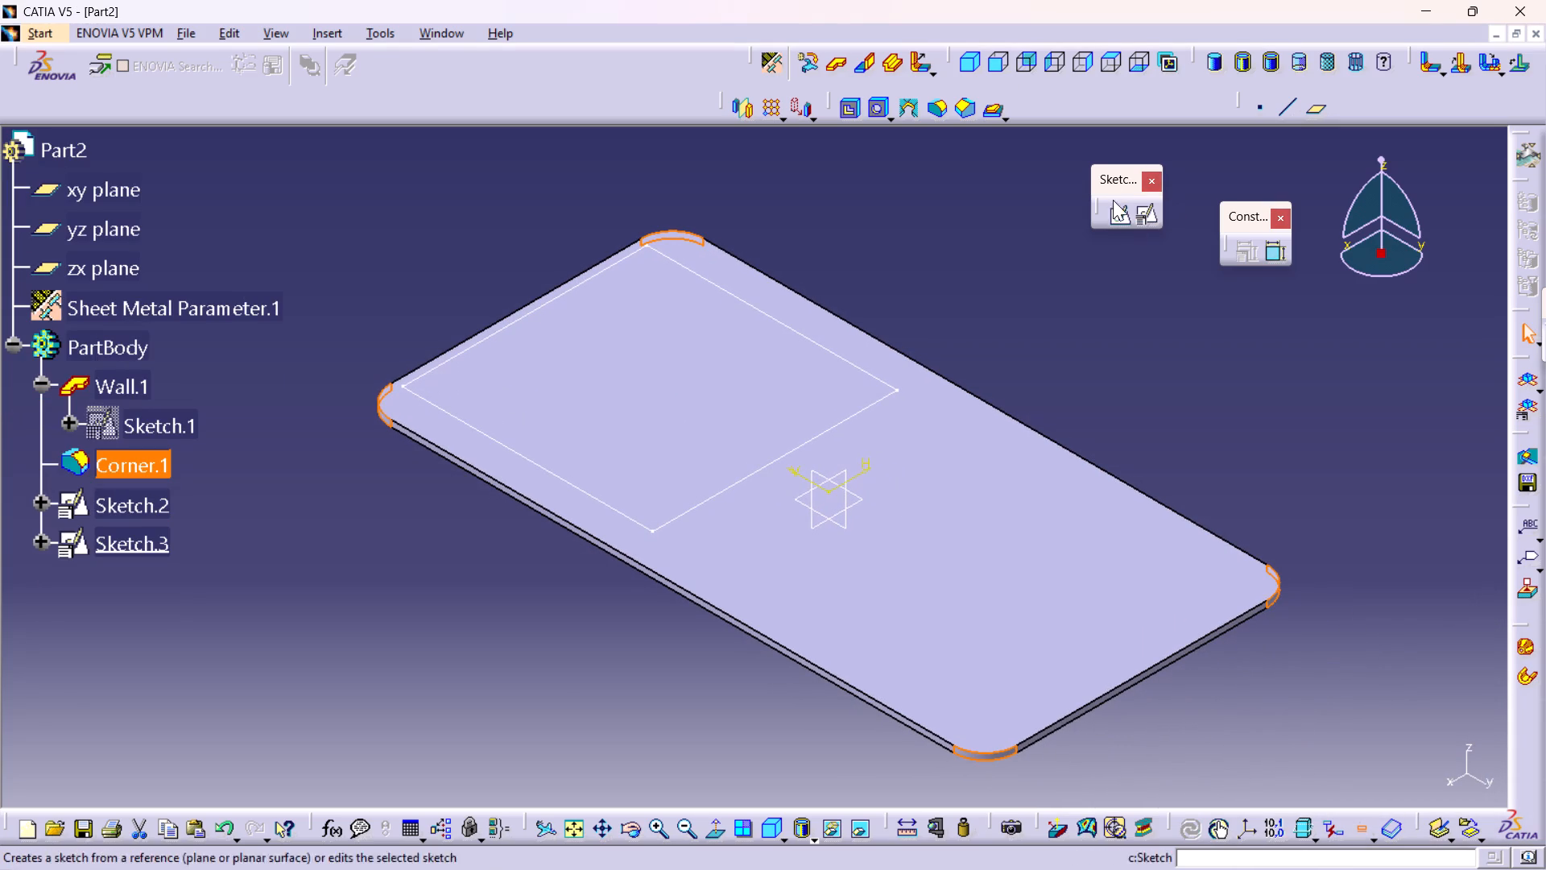
left_click(1172, 299)
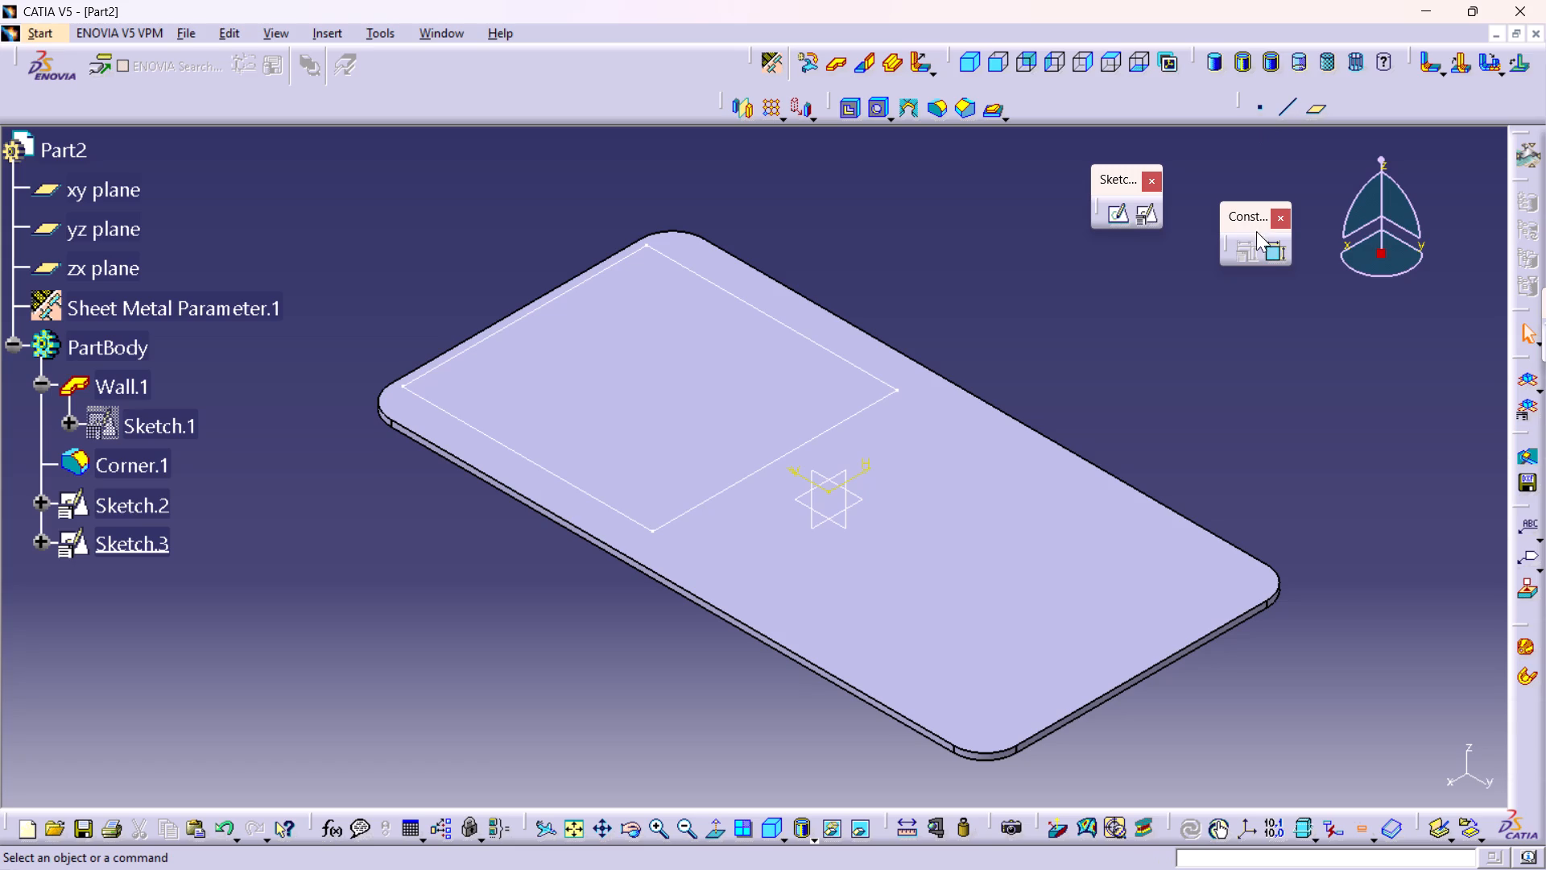
Reopen the rectangle's sketch and round all four corners of the rectangle with a 6.50 mm radius.
double_click(107, 536)
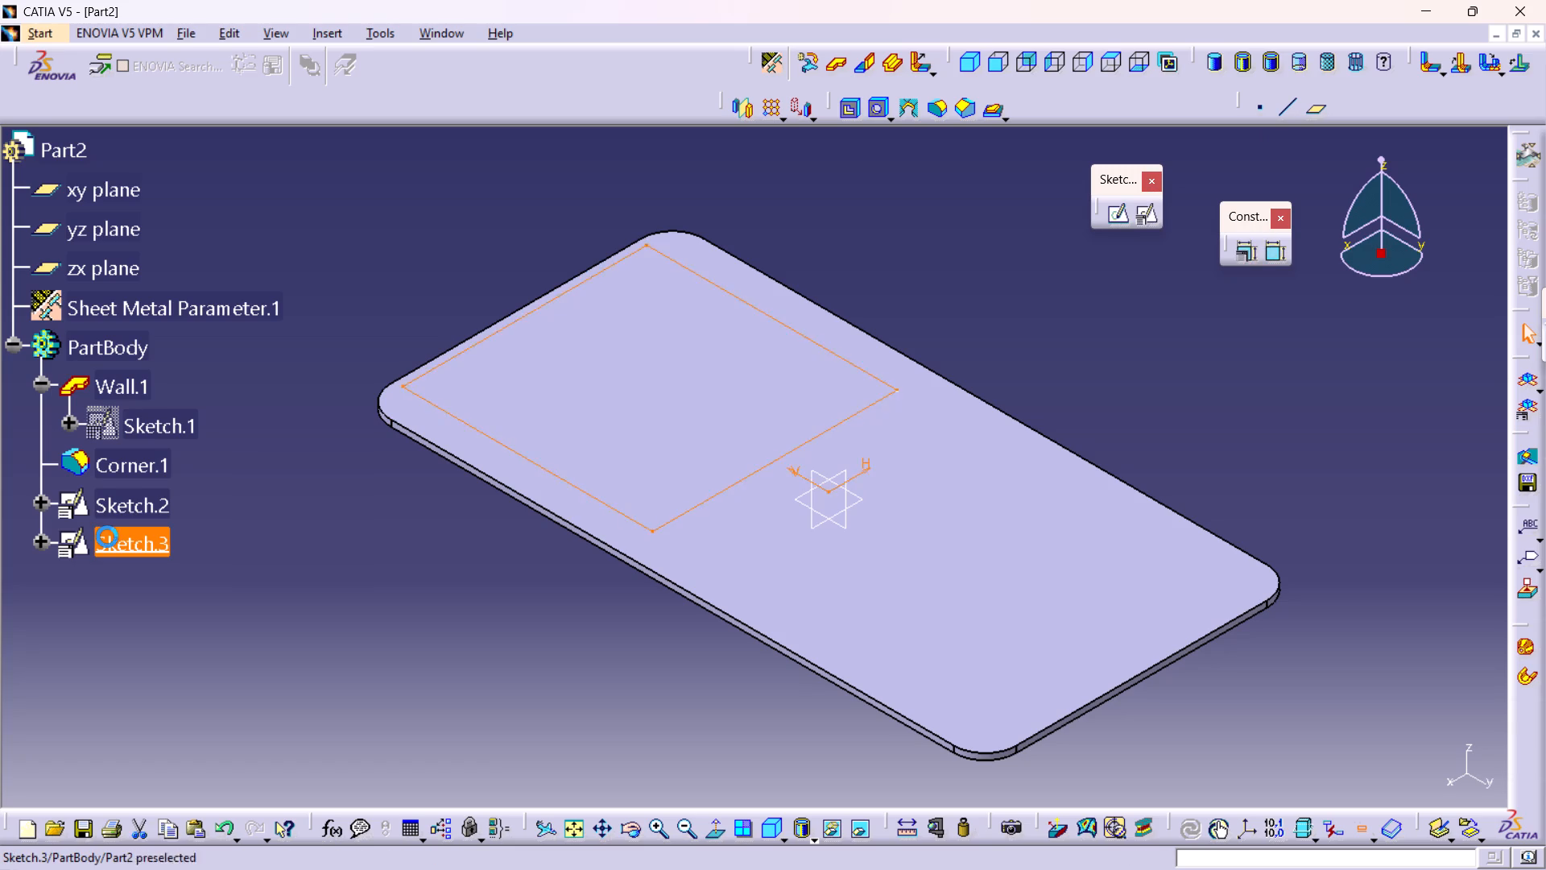
middle_click_drag(880, 424, 881, 454)
right_click(880, 424)
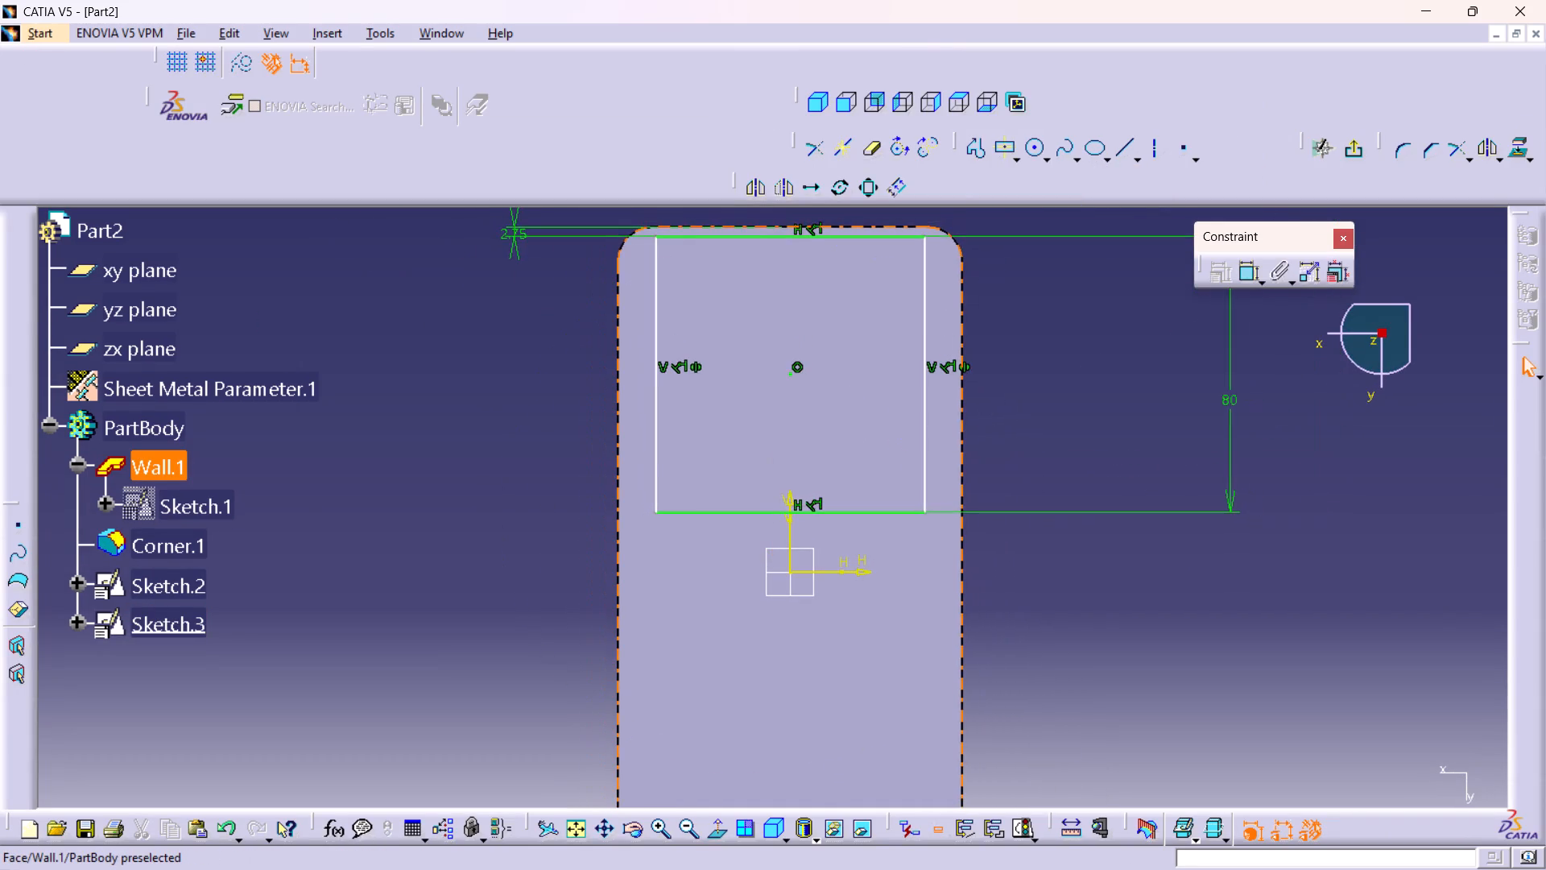
middle_click_drag(847, 386, 812, 519)
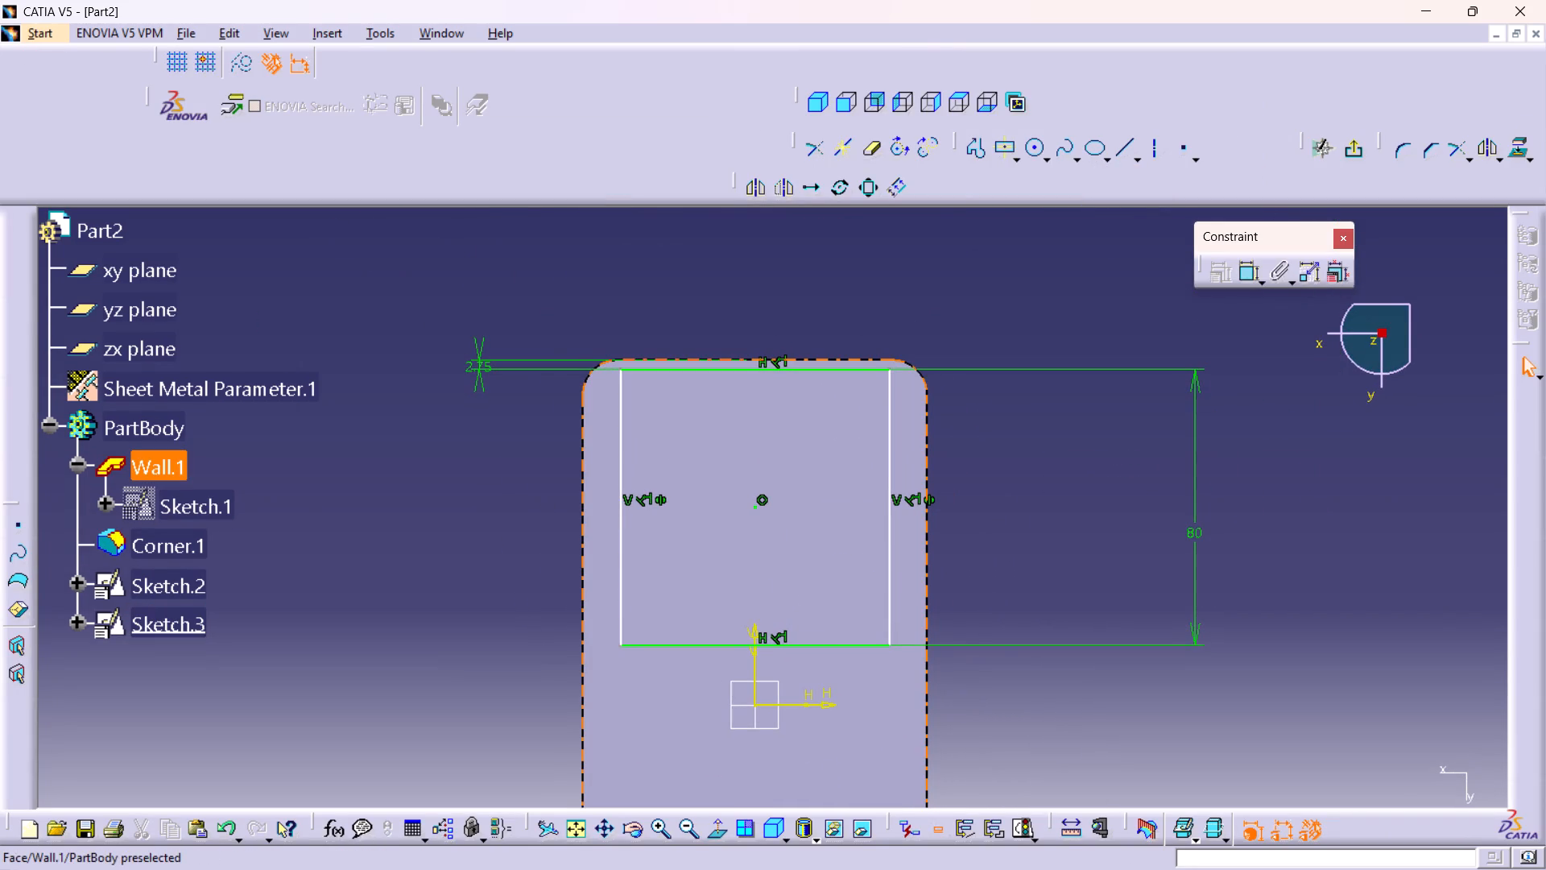
middle_click_drag(772, 411, 775, 321)
right_click(775, 411)
middle_click_drag(918, 339, 818, 400)
right_click(819, 358)
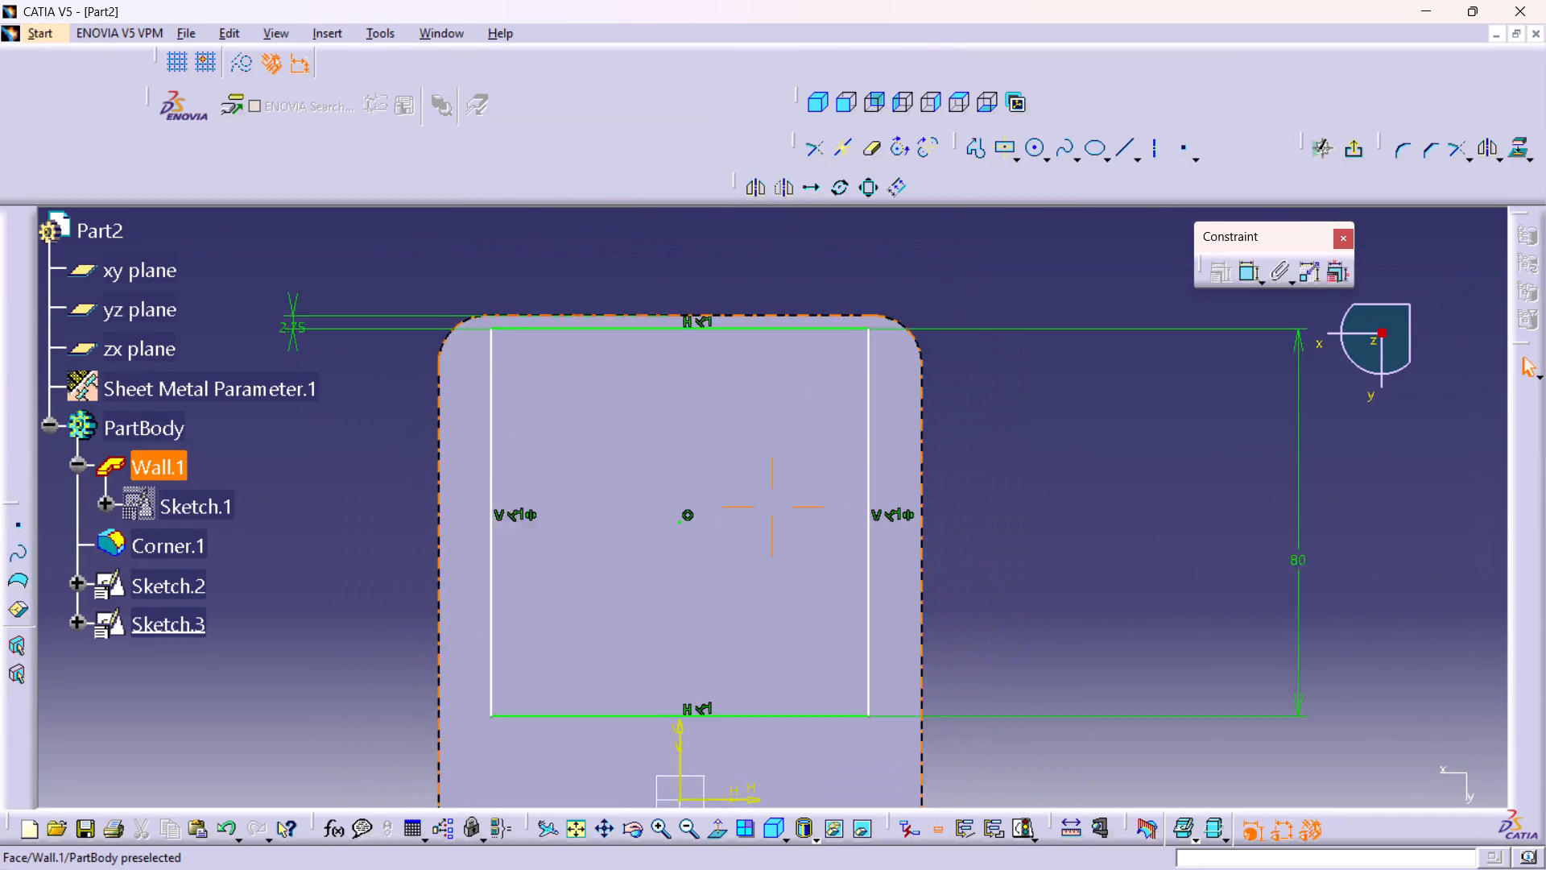
middle_click_drag(818, 400, 816, 358)
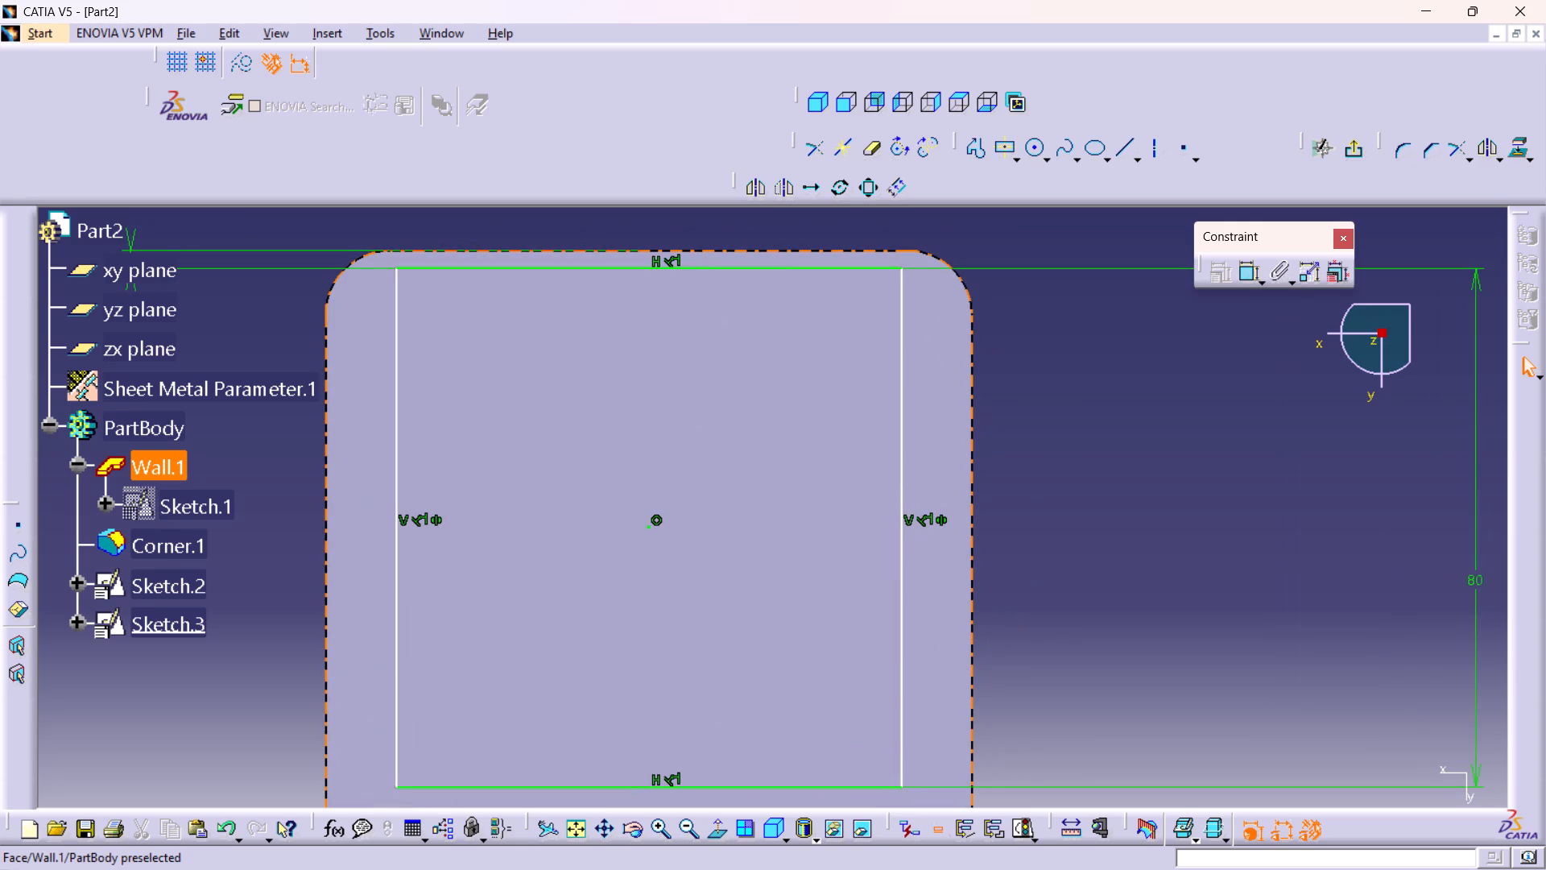
middle_click_drag(696, 413, 705, 469)
right_click(696, 413)
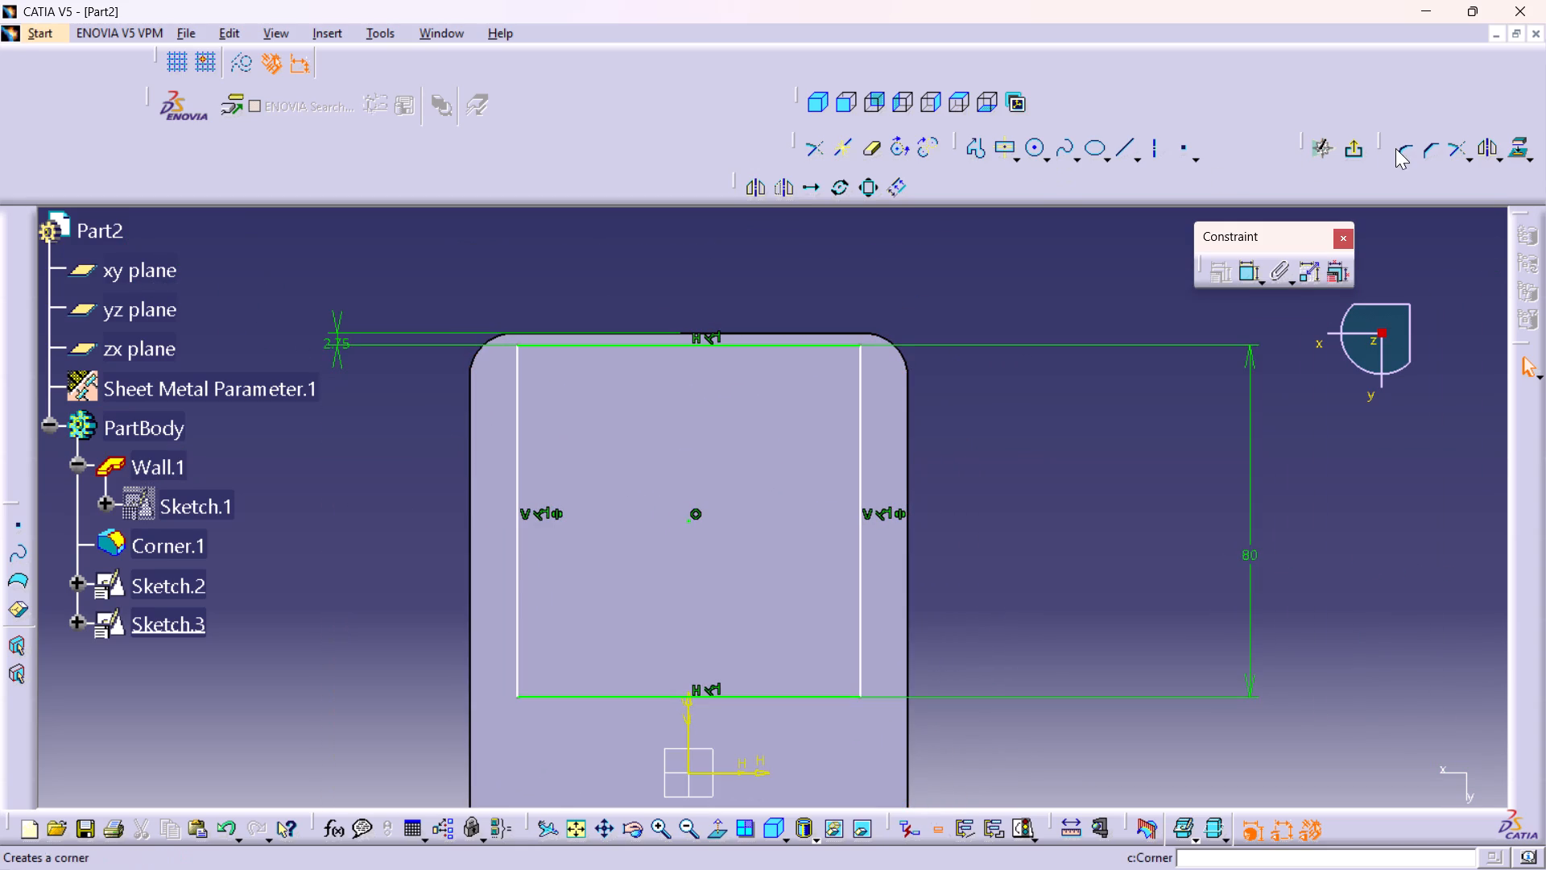
left_click(1397, 148)
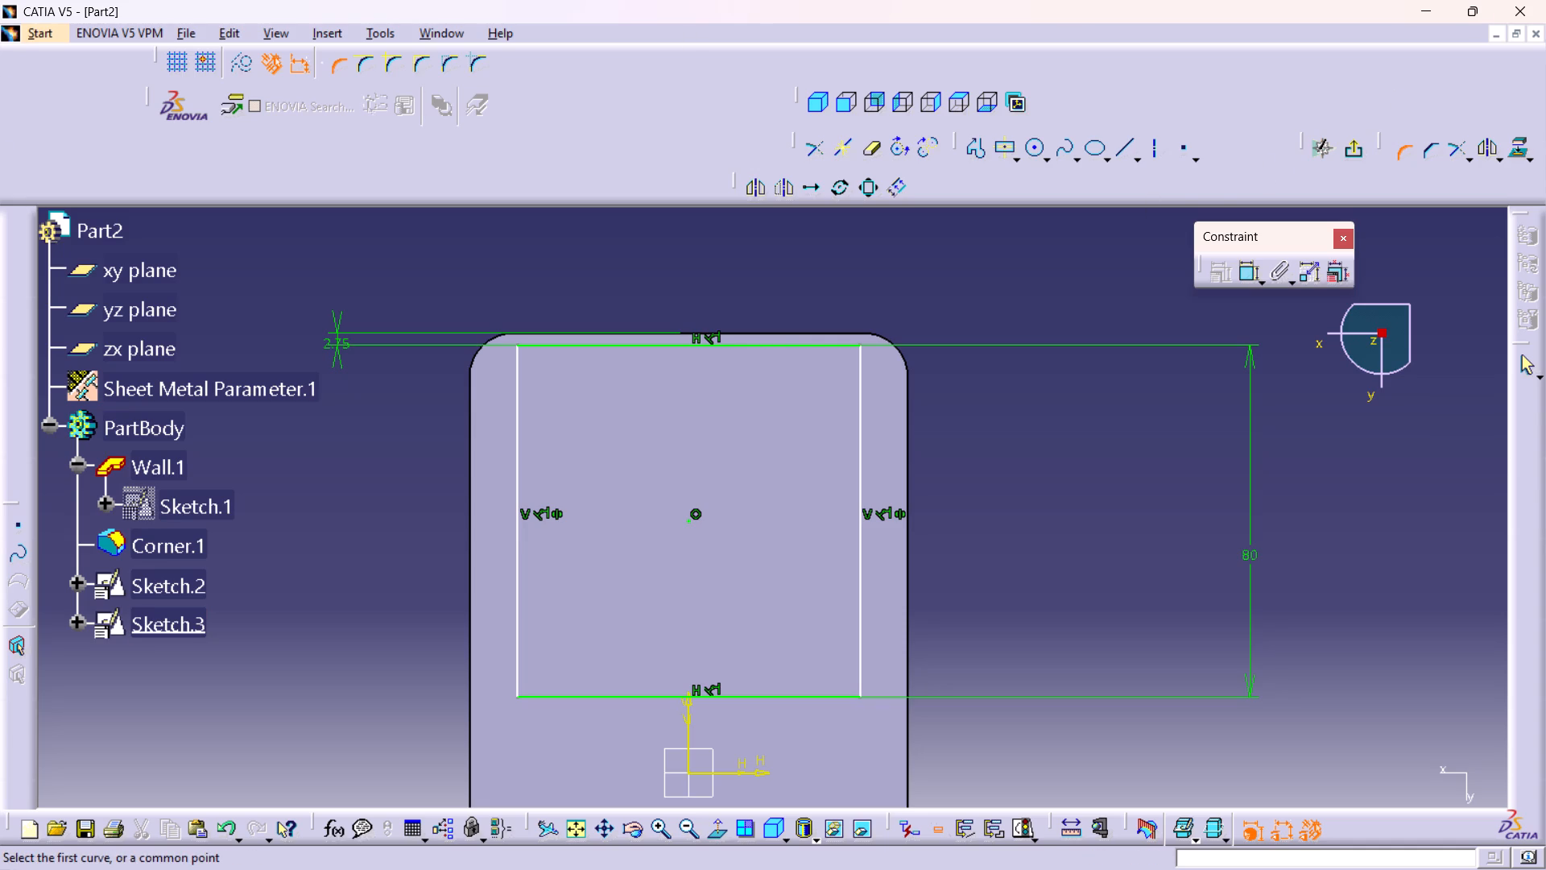
left_click(1399, 149)
left_click_drag(873, 353, 624, 639)
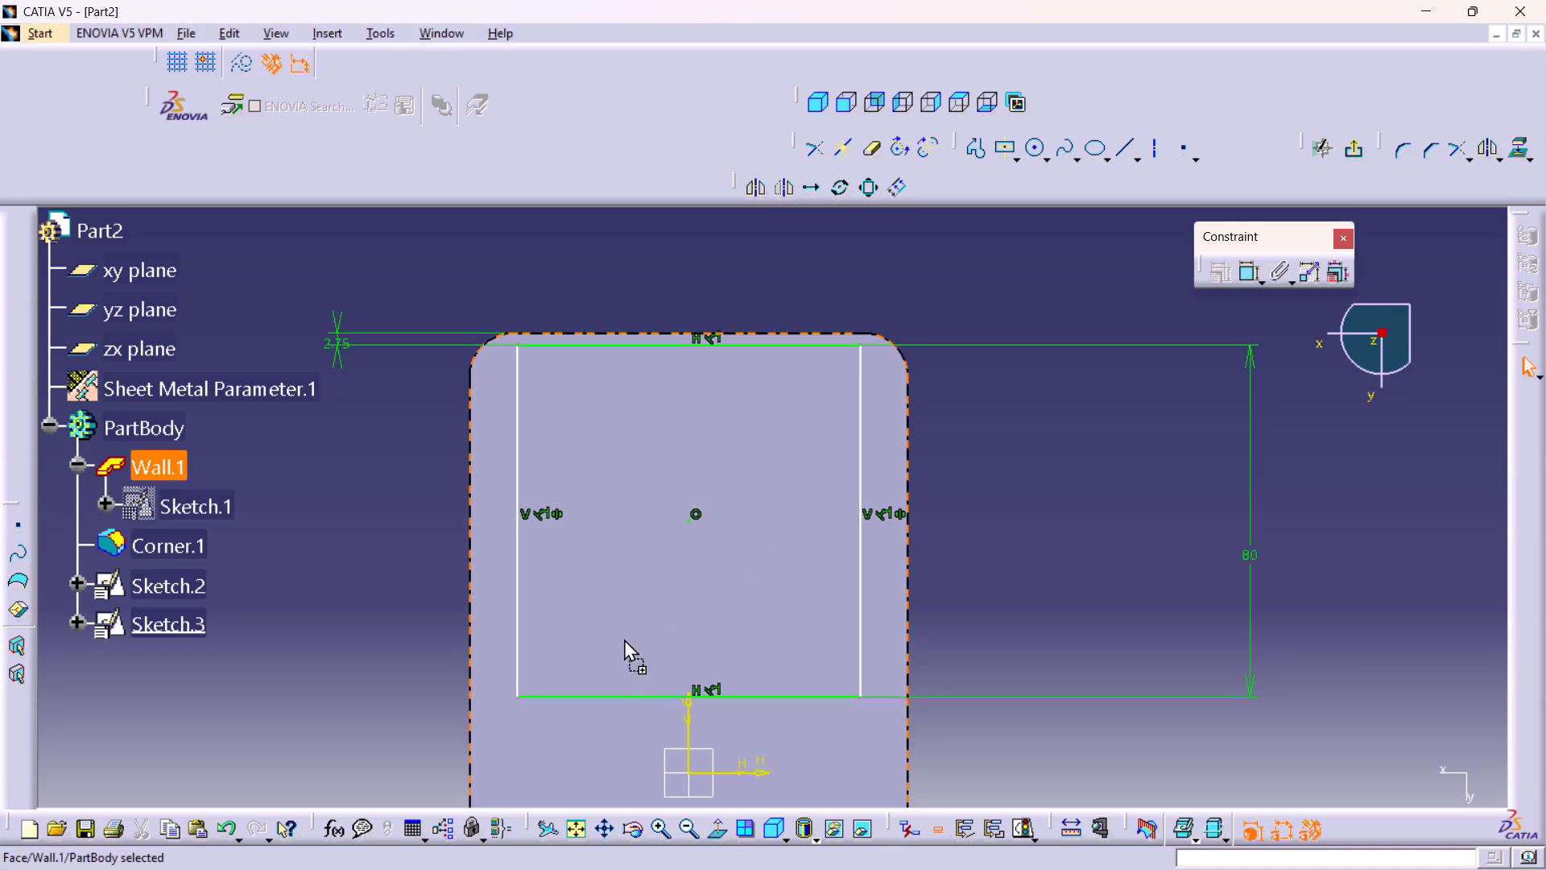
left_click_drag(624, 639, 622, 631)
left_click_drag(984, 300, 441, 748)
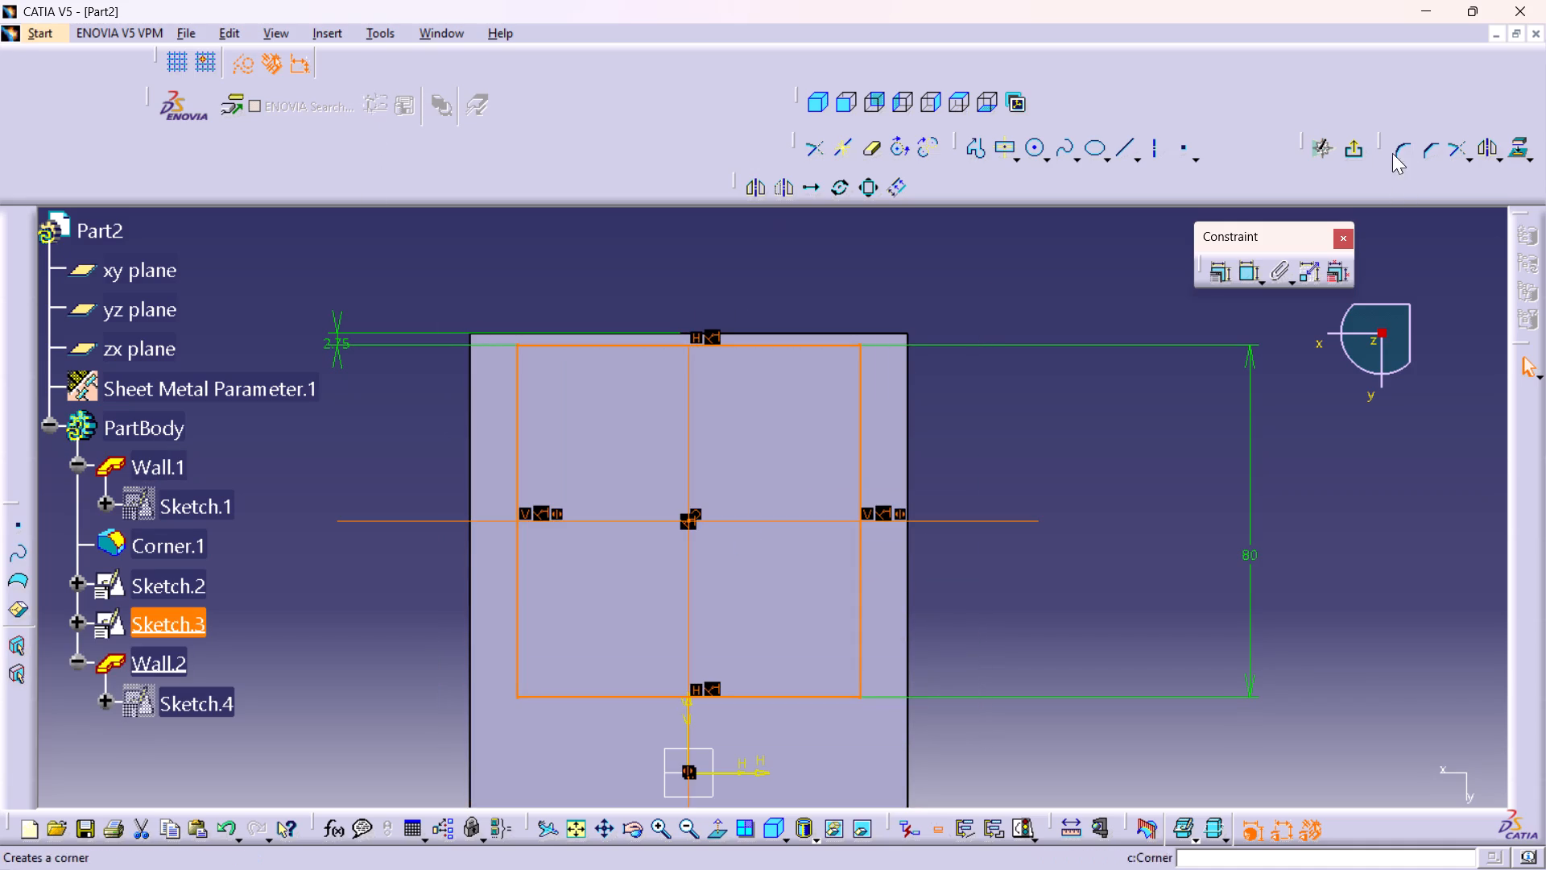
left_click(1399, 147)
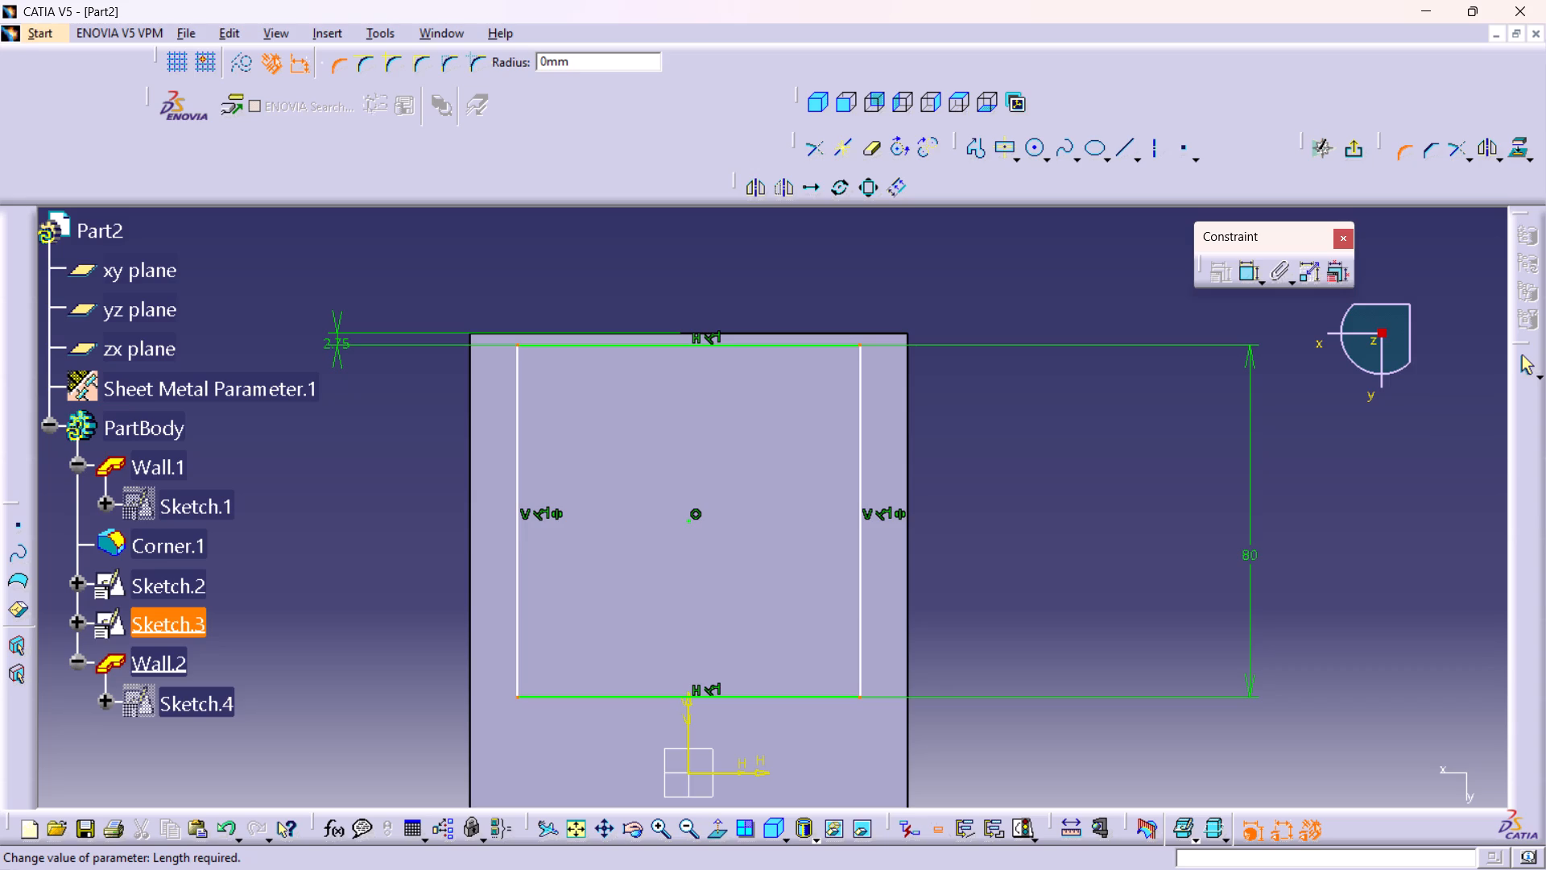
type("6.50")
key("Return")
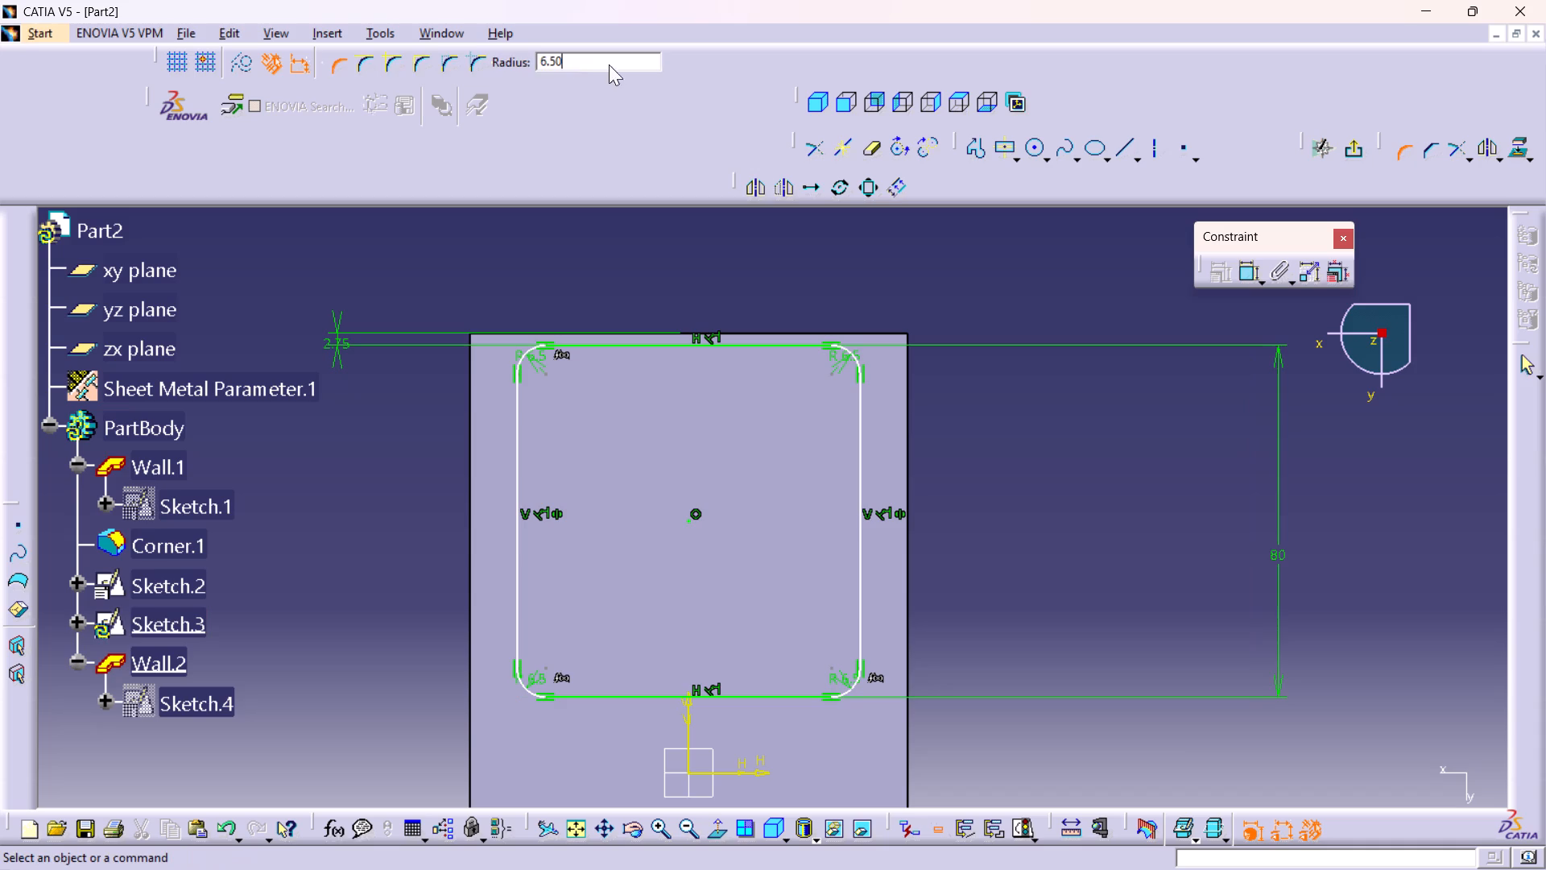
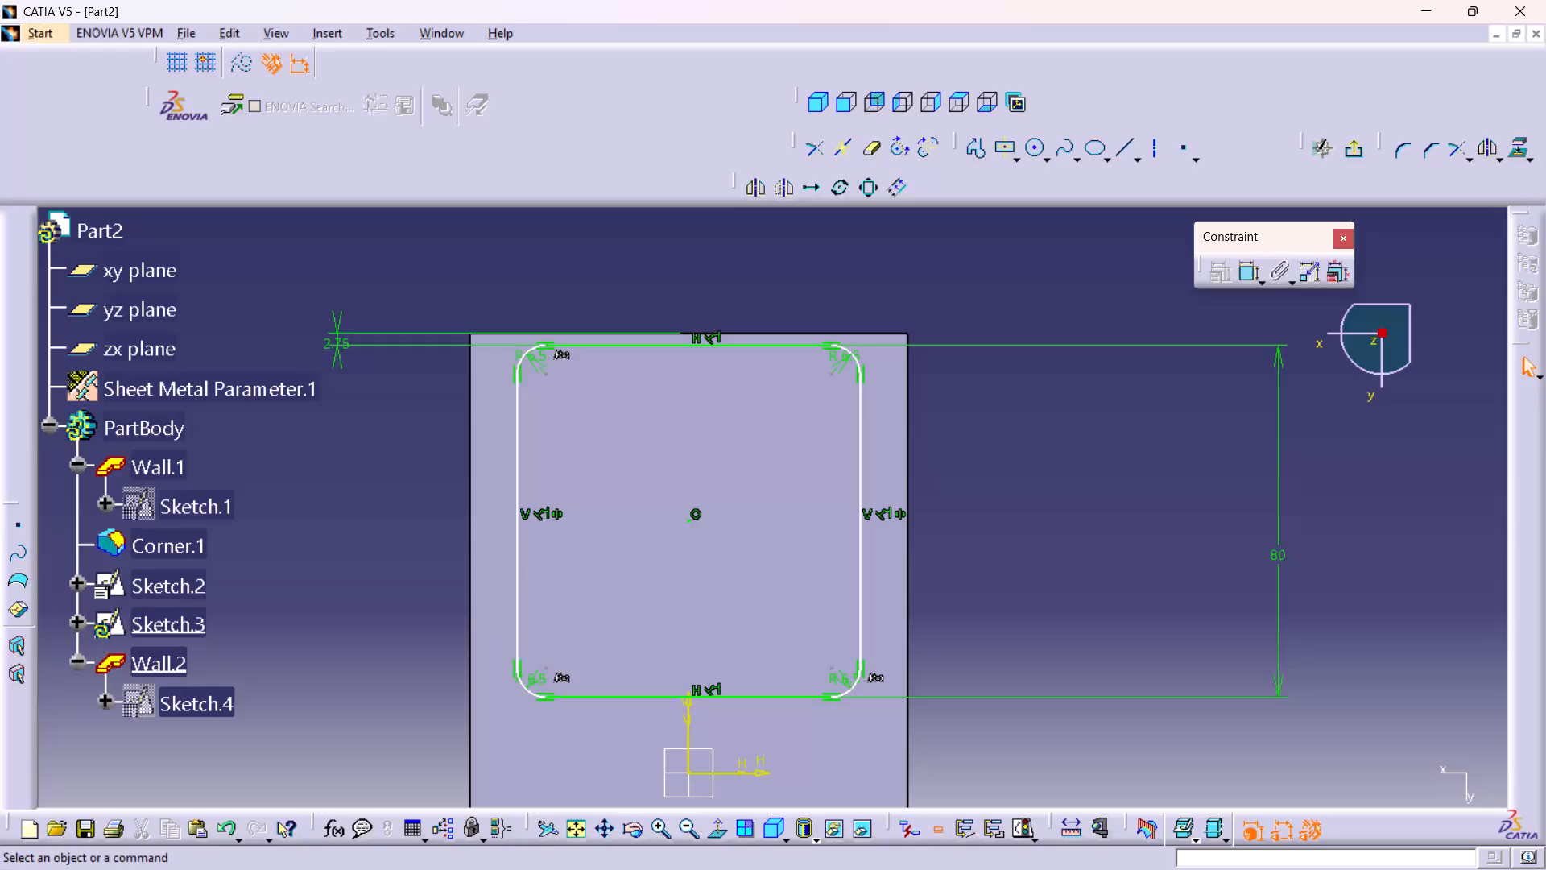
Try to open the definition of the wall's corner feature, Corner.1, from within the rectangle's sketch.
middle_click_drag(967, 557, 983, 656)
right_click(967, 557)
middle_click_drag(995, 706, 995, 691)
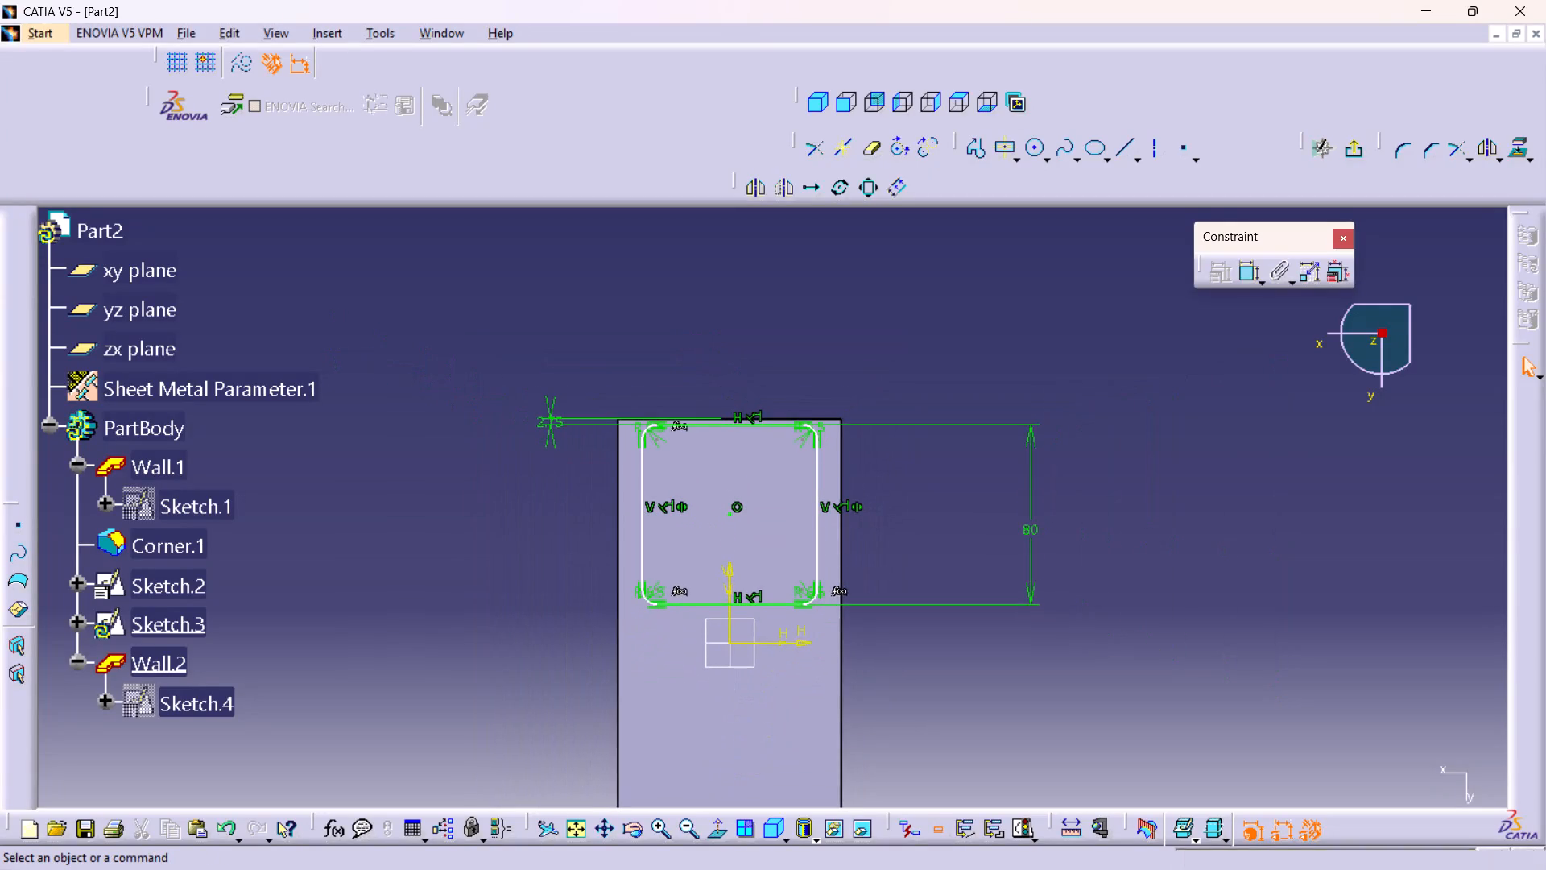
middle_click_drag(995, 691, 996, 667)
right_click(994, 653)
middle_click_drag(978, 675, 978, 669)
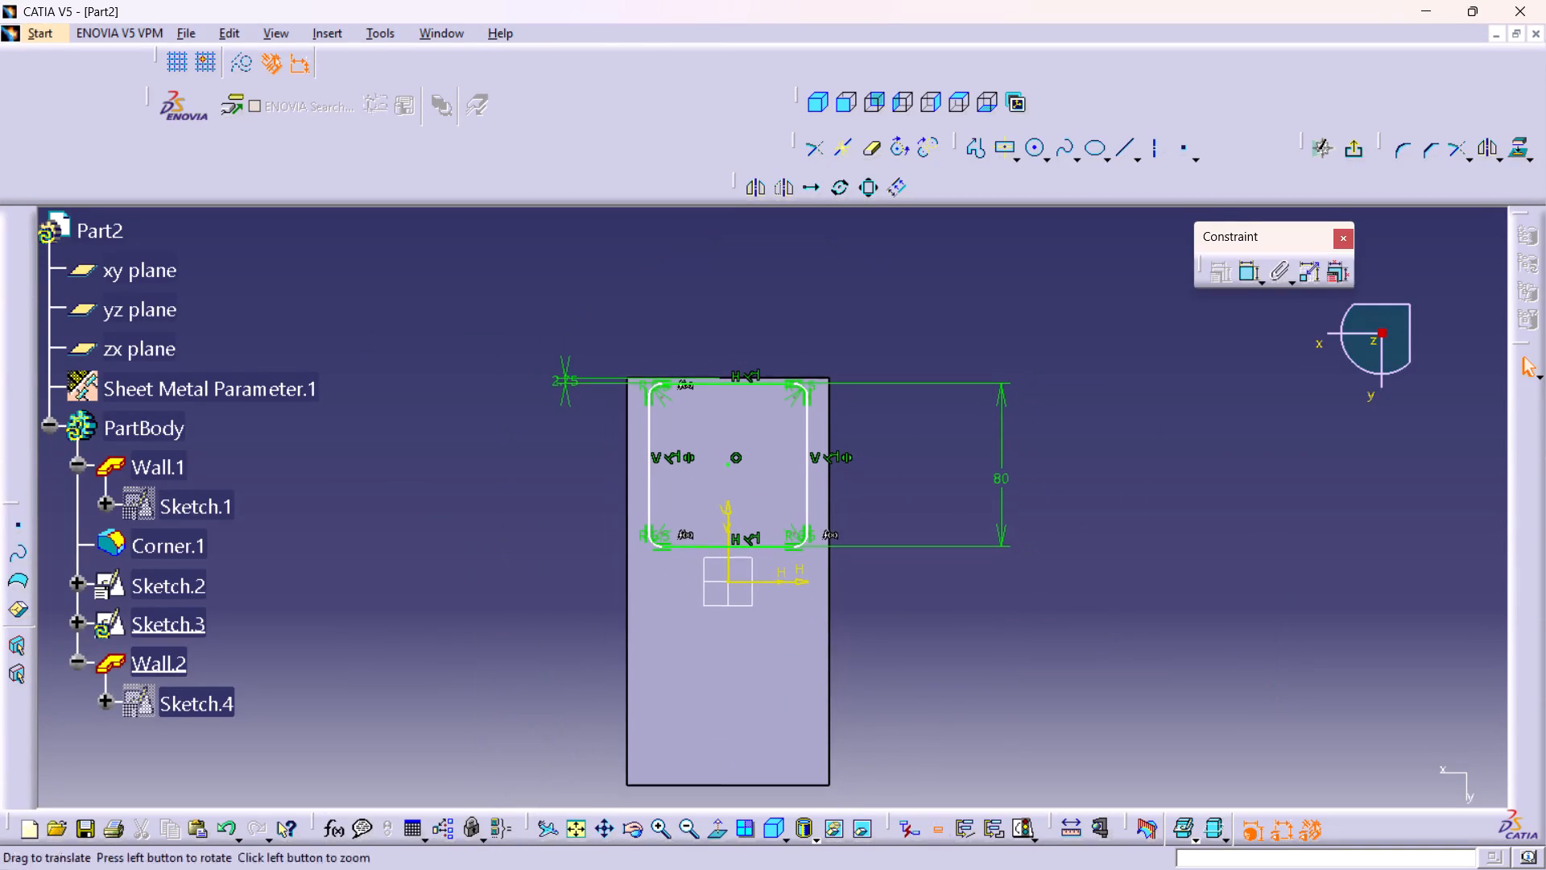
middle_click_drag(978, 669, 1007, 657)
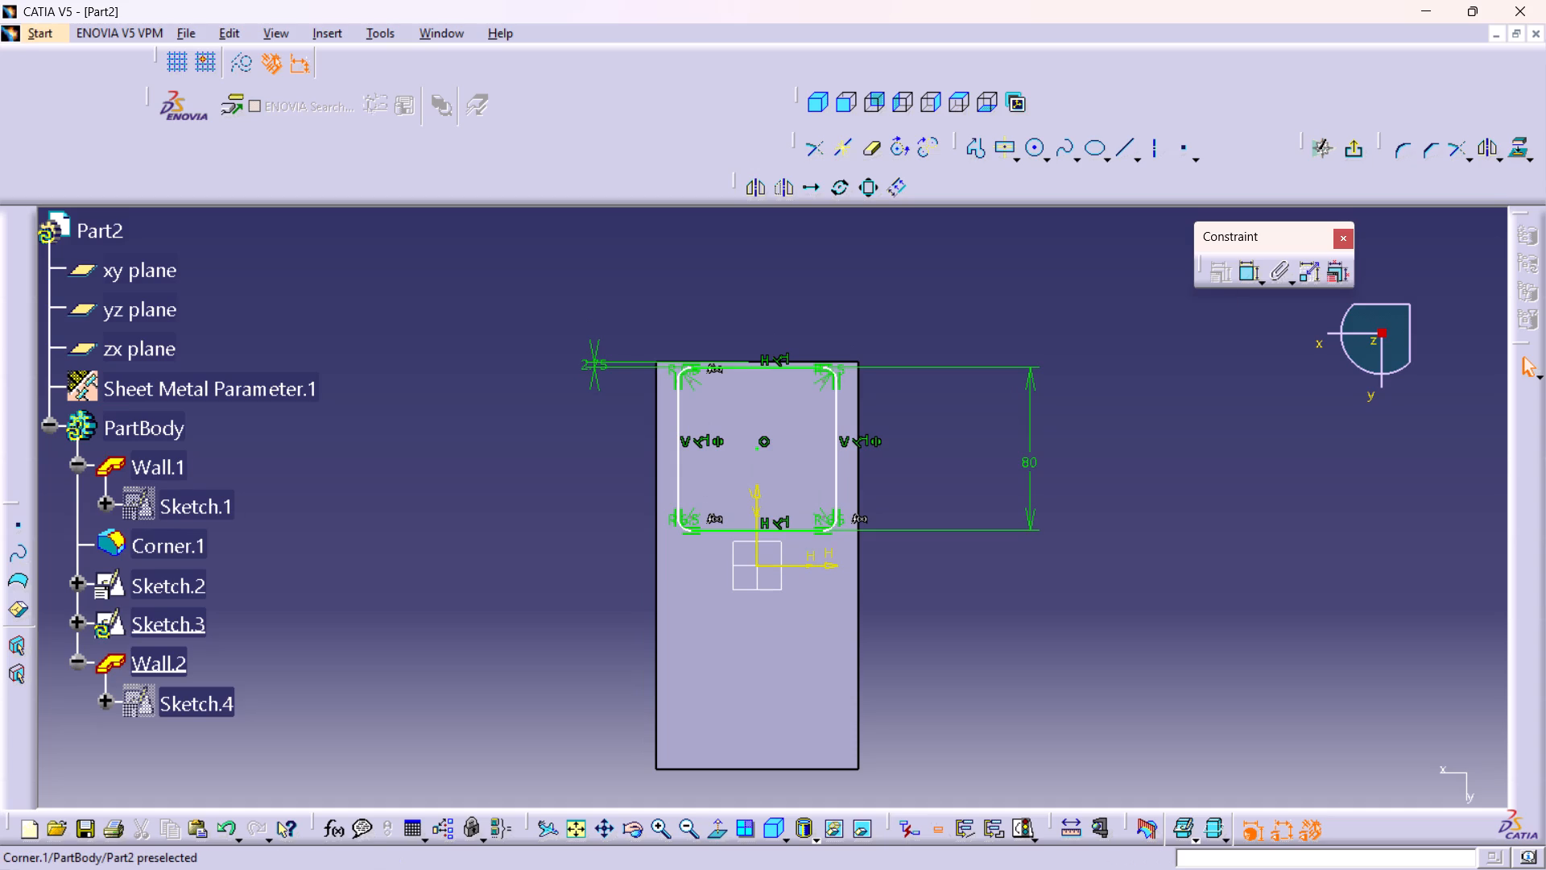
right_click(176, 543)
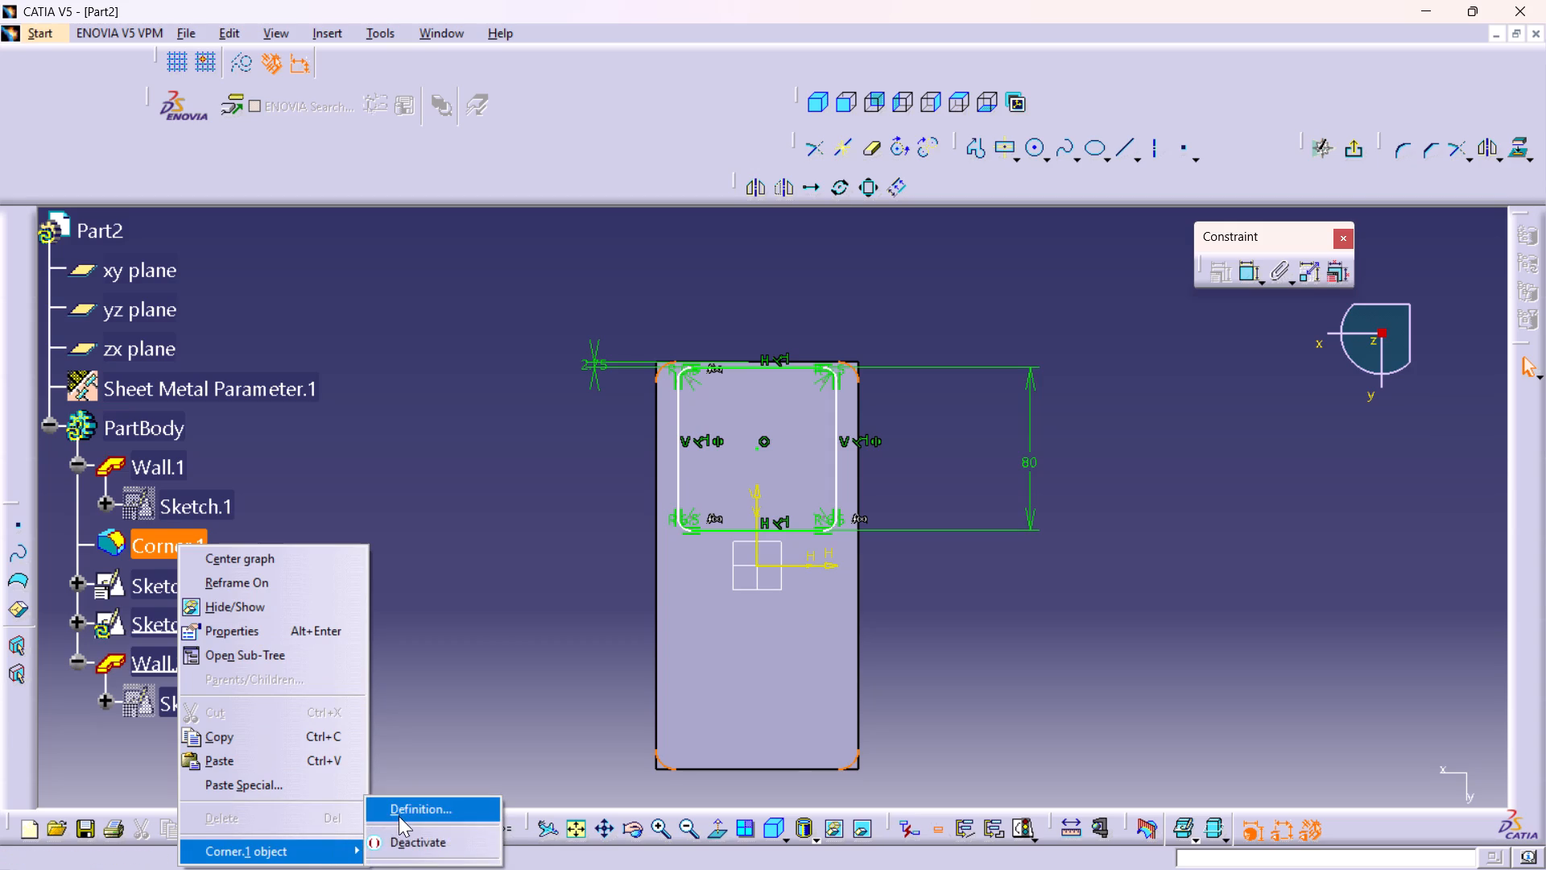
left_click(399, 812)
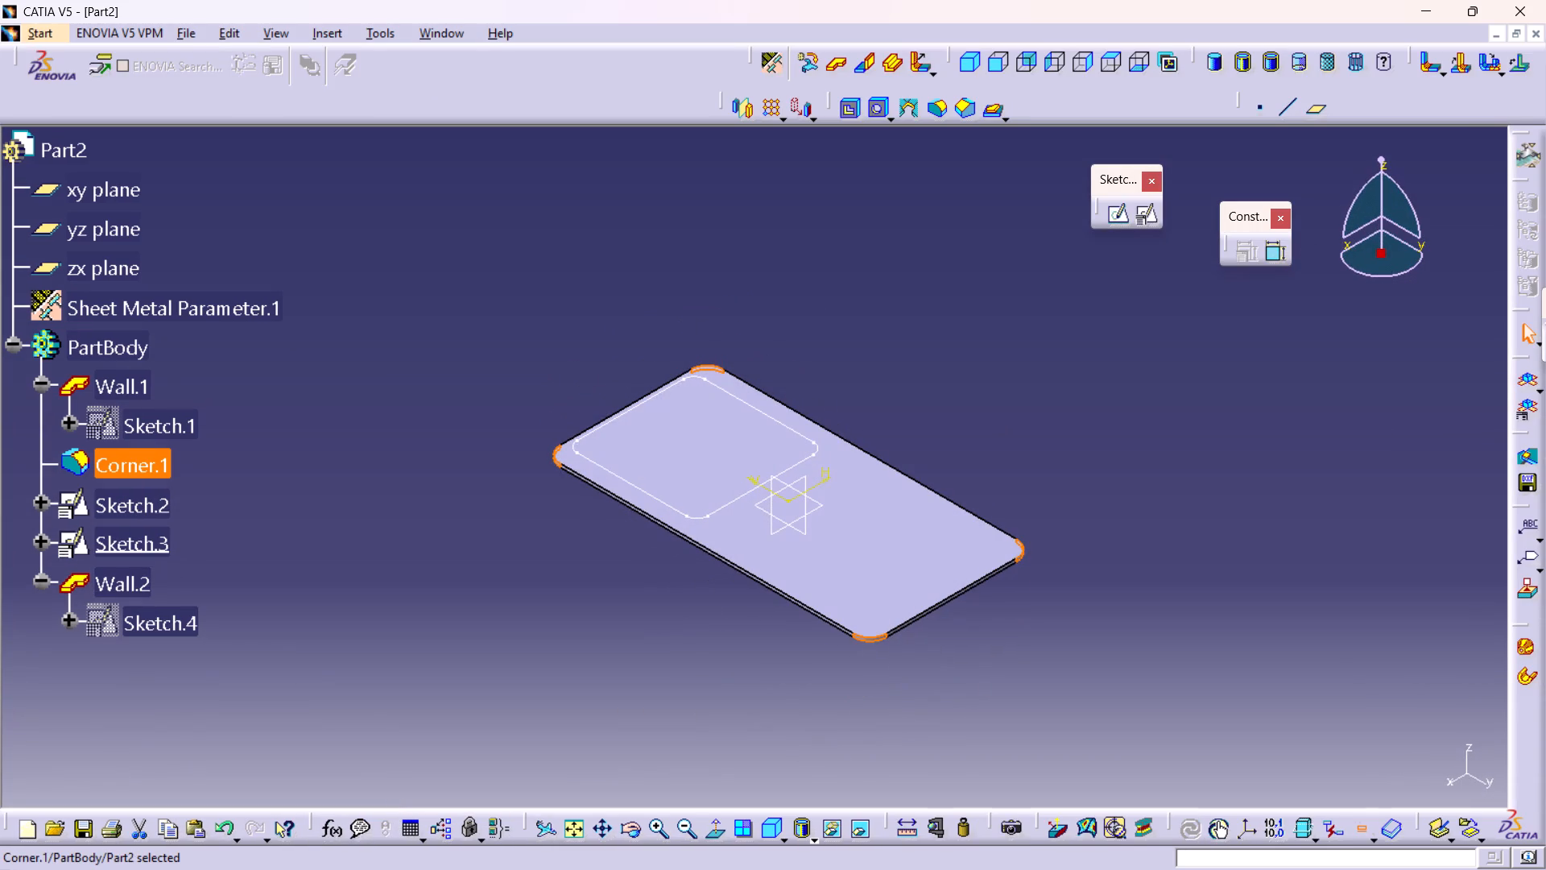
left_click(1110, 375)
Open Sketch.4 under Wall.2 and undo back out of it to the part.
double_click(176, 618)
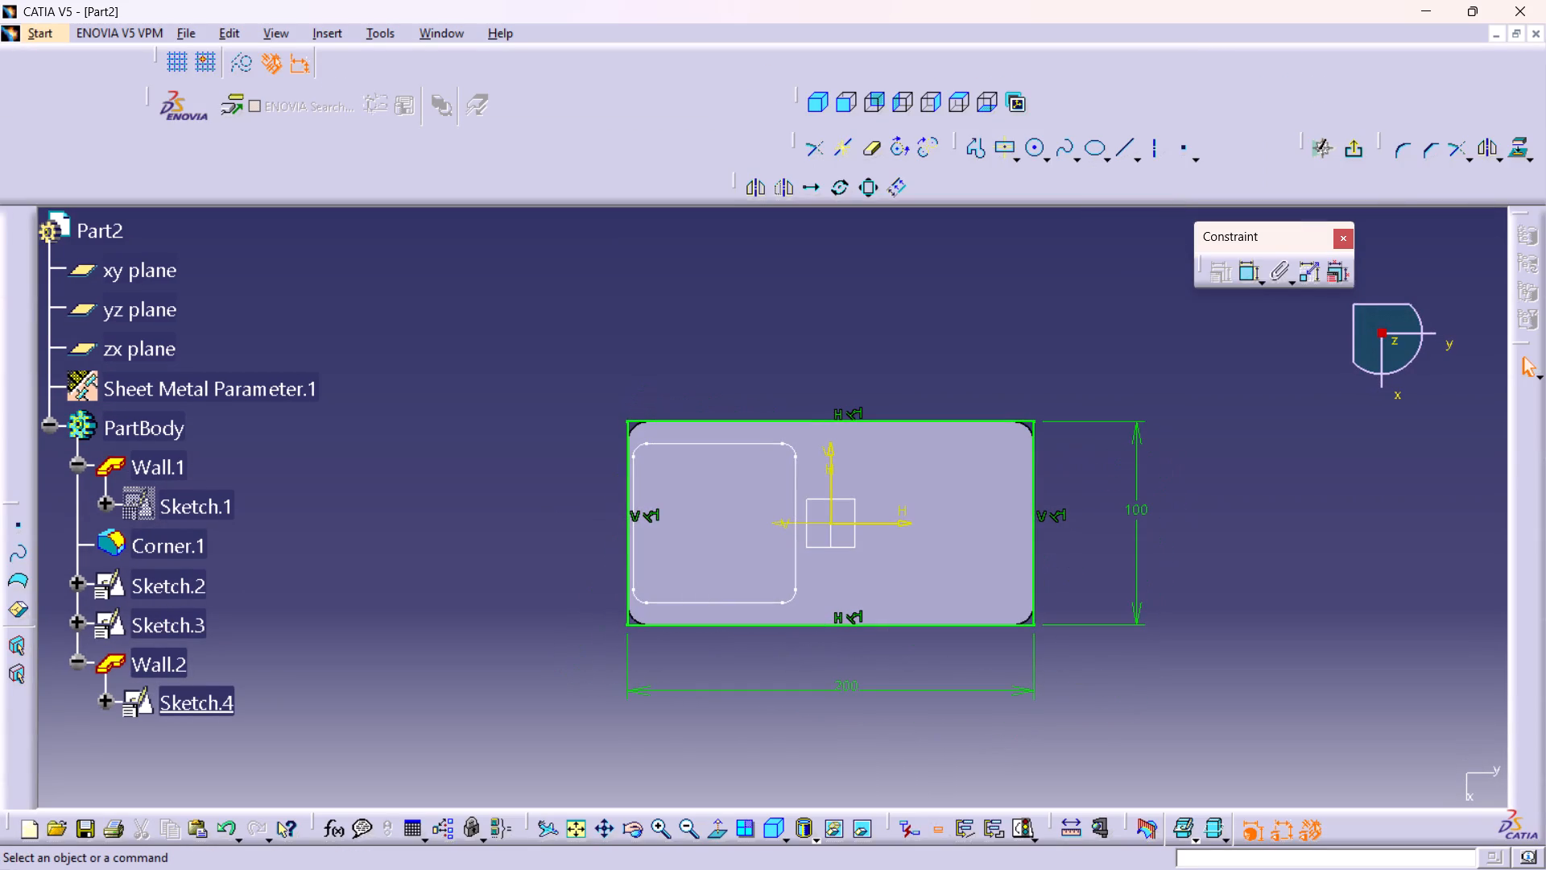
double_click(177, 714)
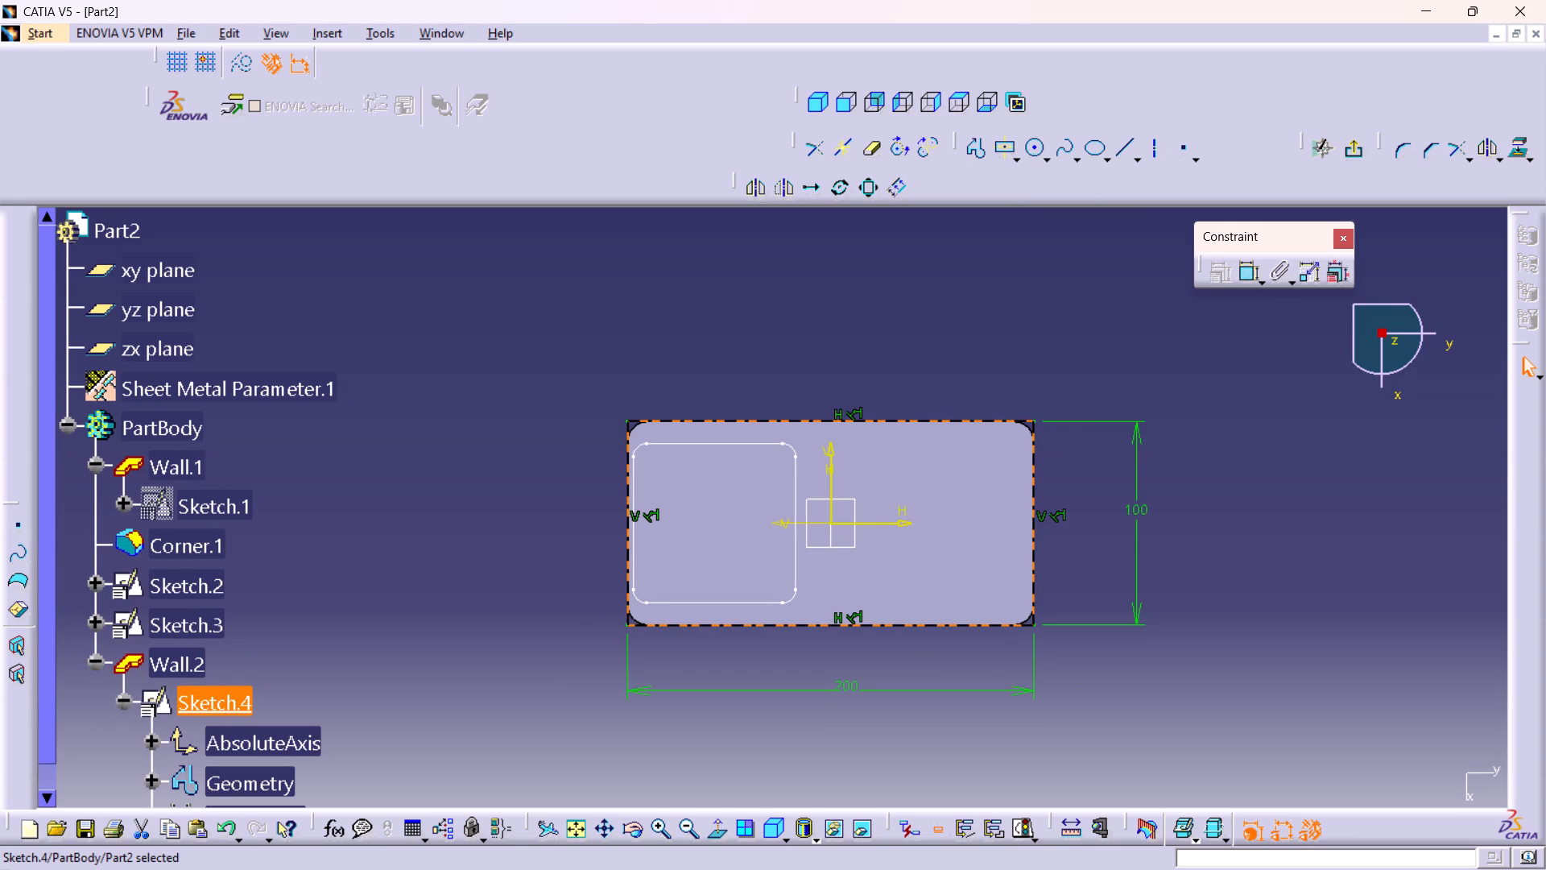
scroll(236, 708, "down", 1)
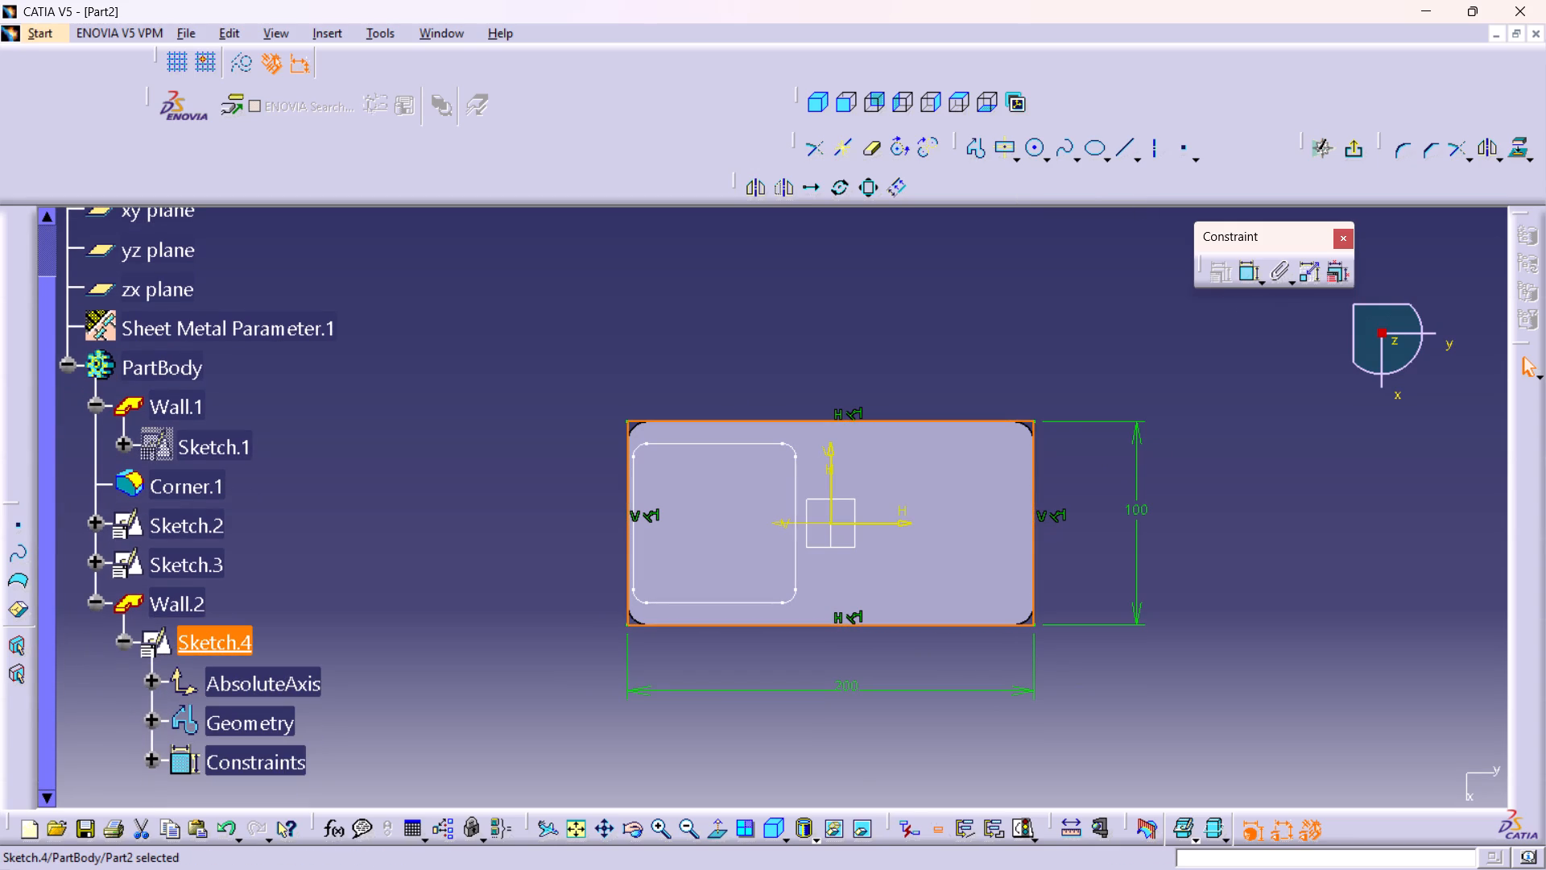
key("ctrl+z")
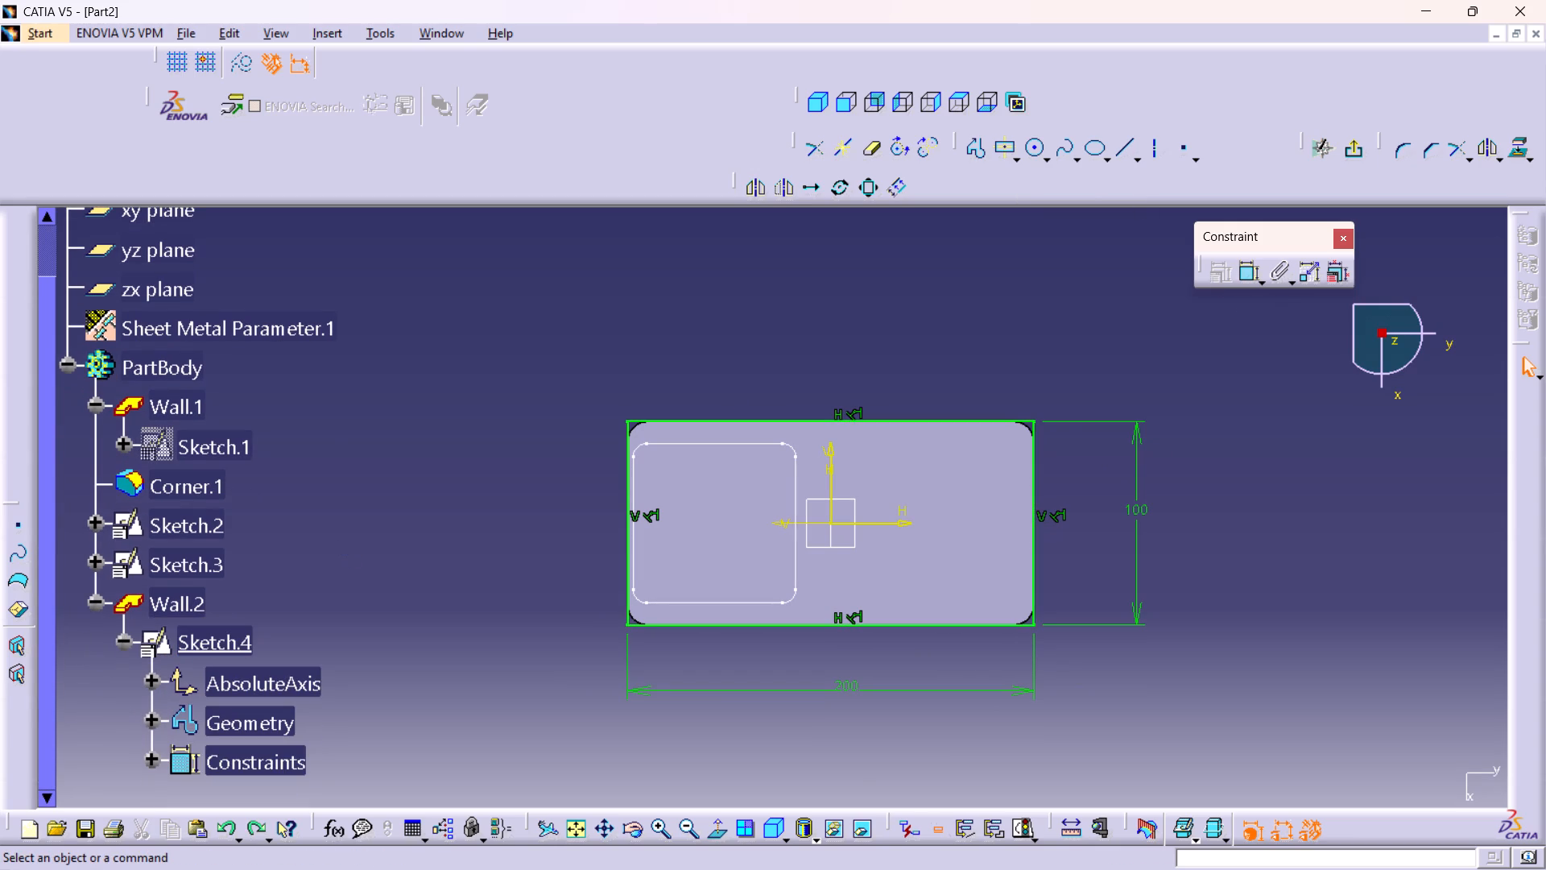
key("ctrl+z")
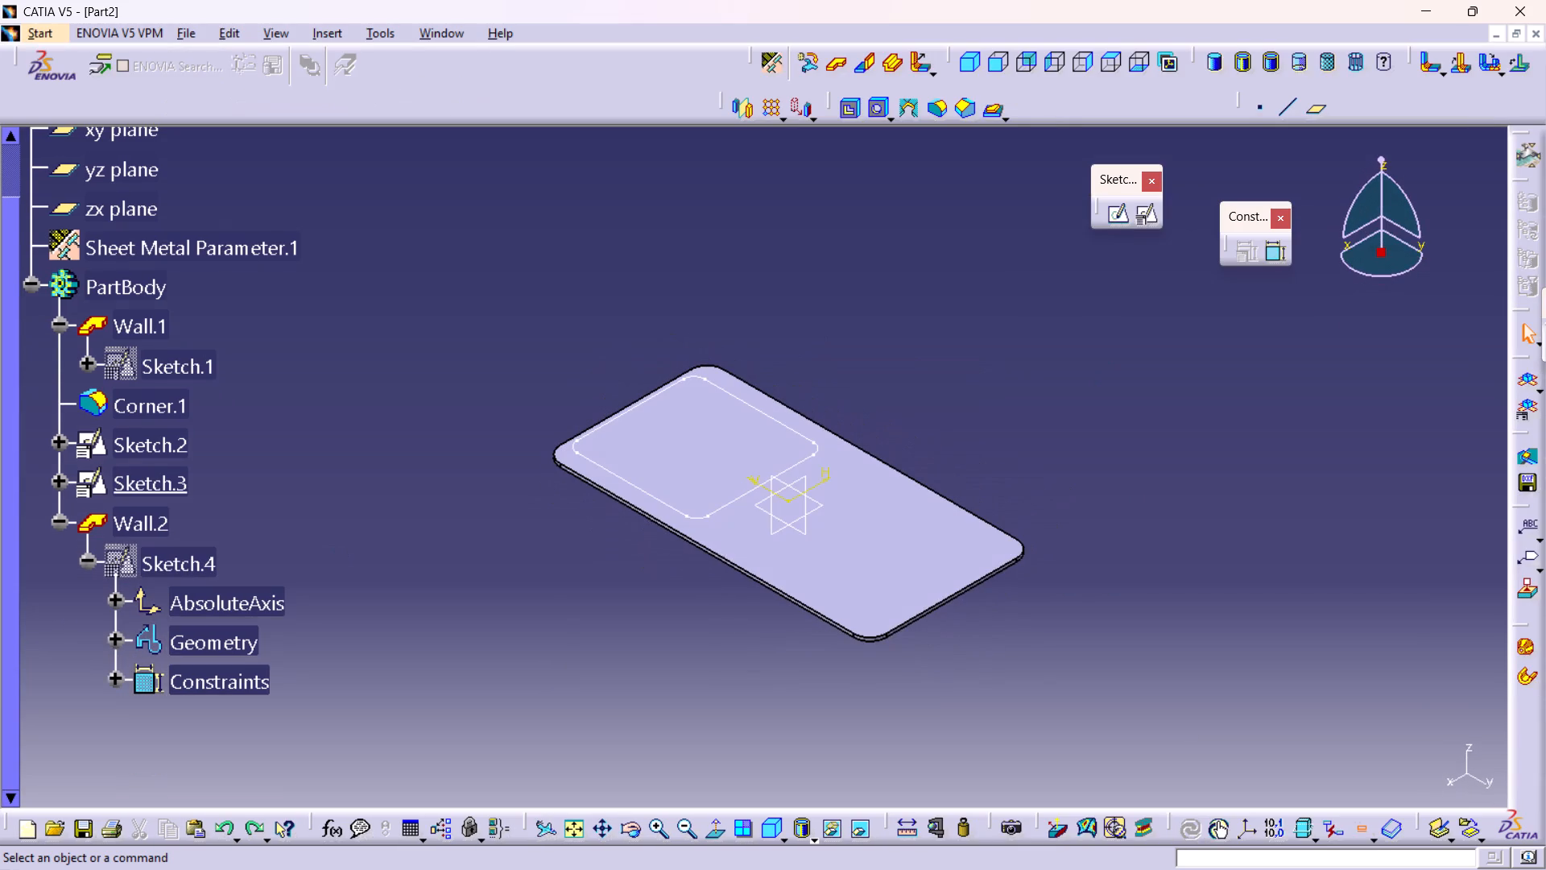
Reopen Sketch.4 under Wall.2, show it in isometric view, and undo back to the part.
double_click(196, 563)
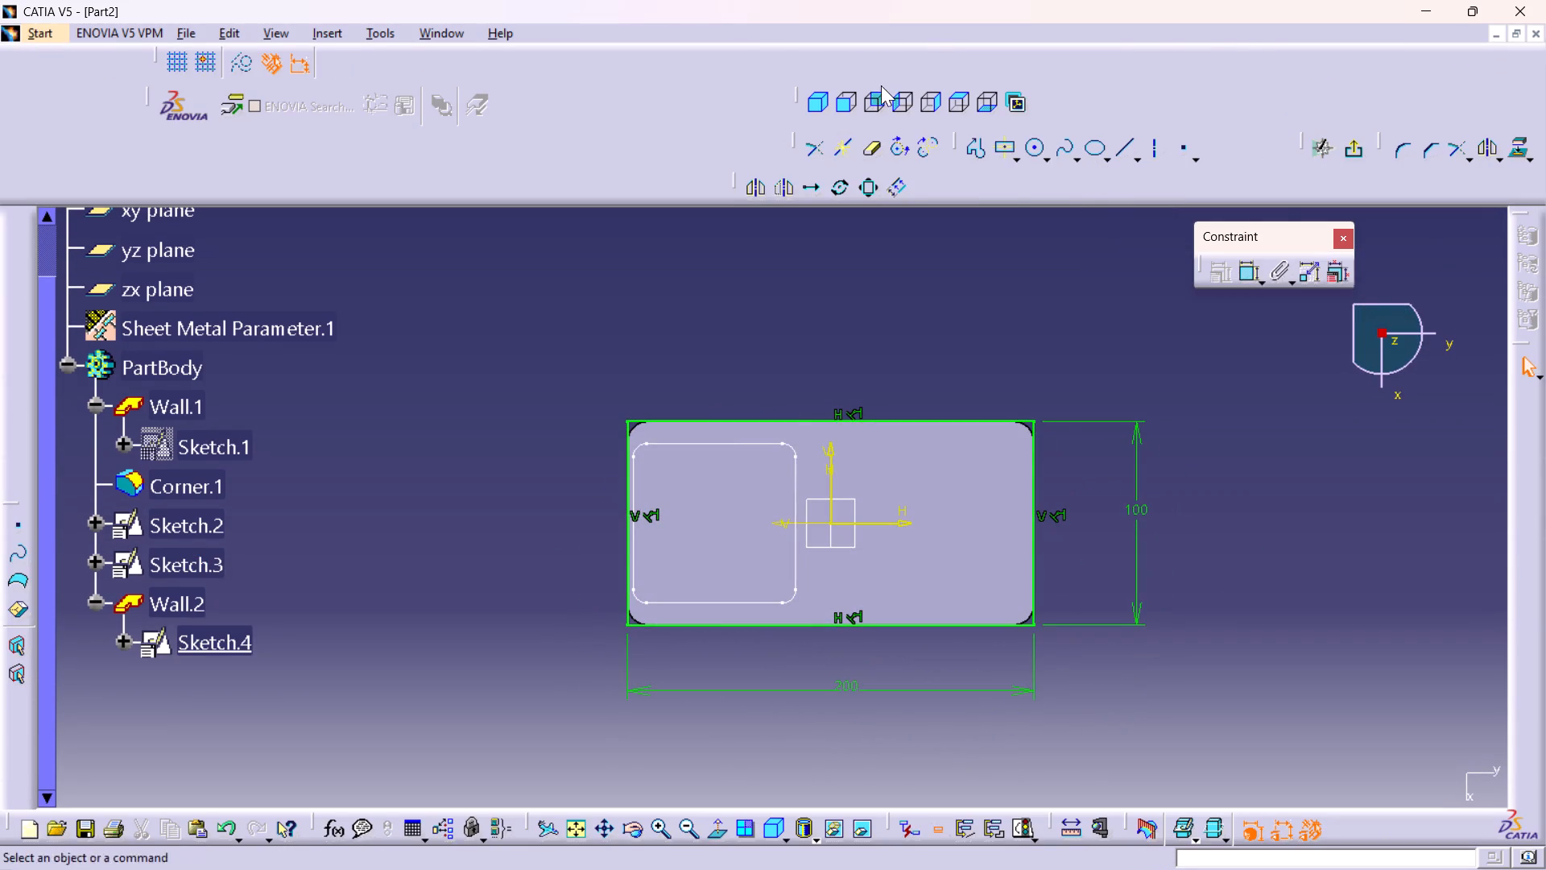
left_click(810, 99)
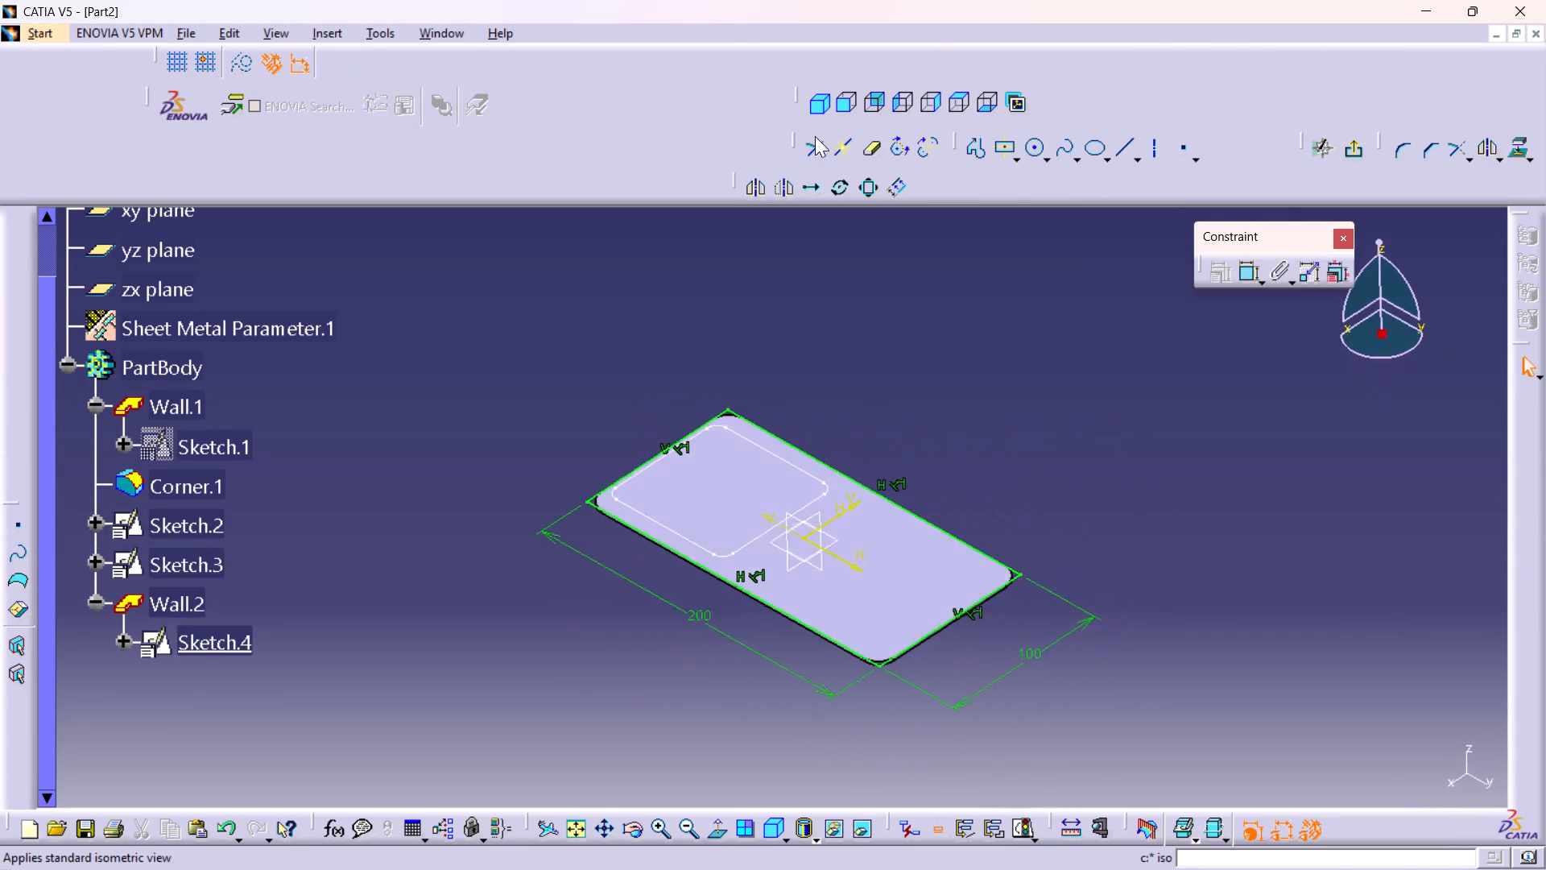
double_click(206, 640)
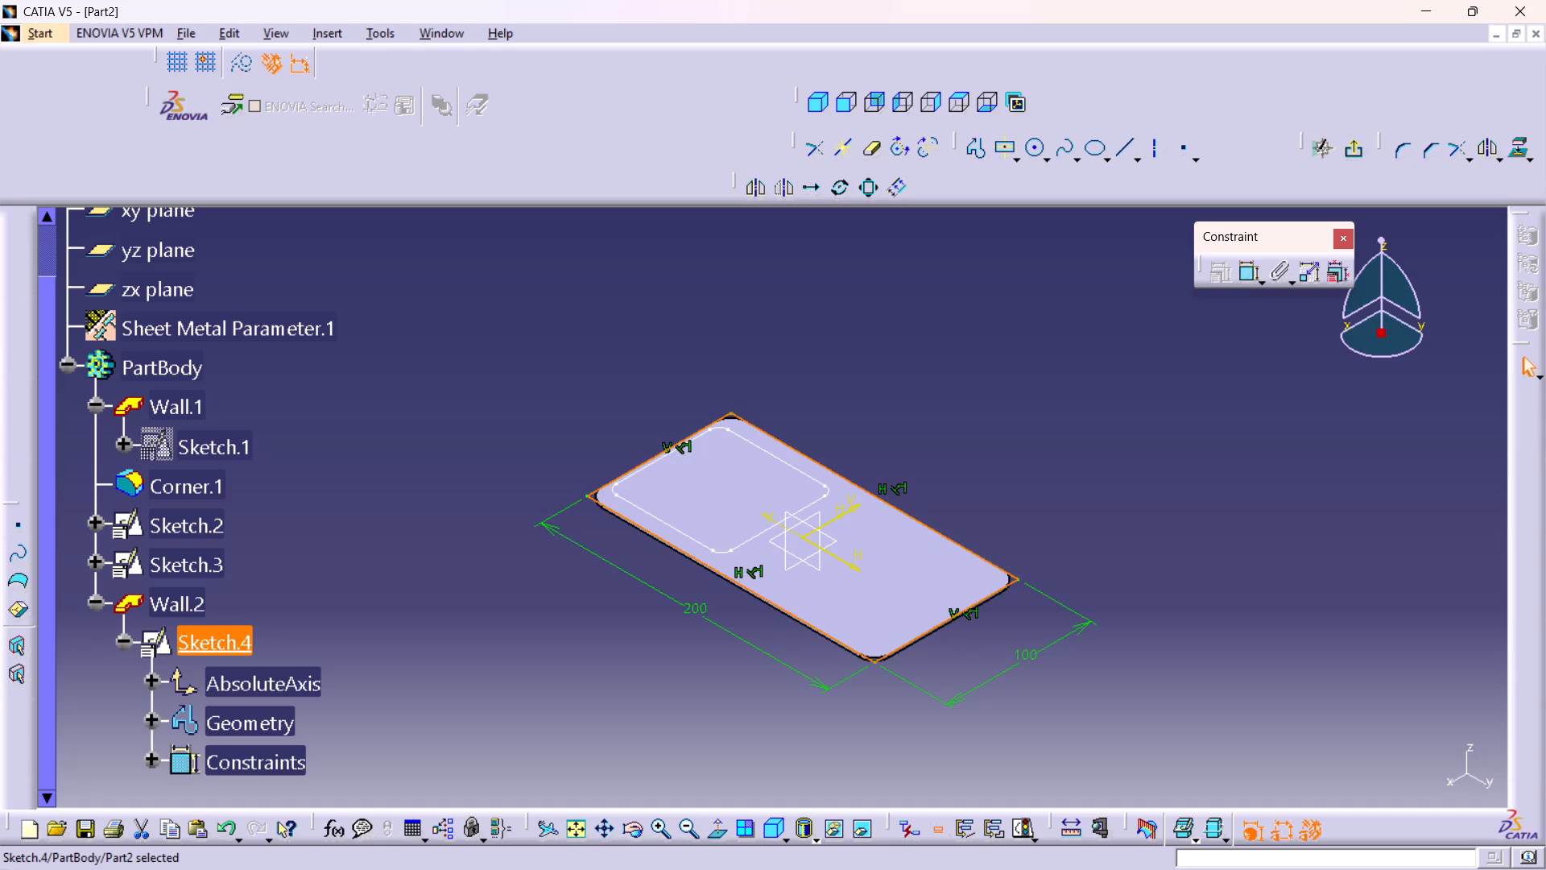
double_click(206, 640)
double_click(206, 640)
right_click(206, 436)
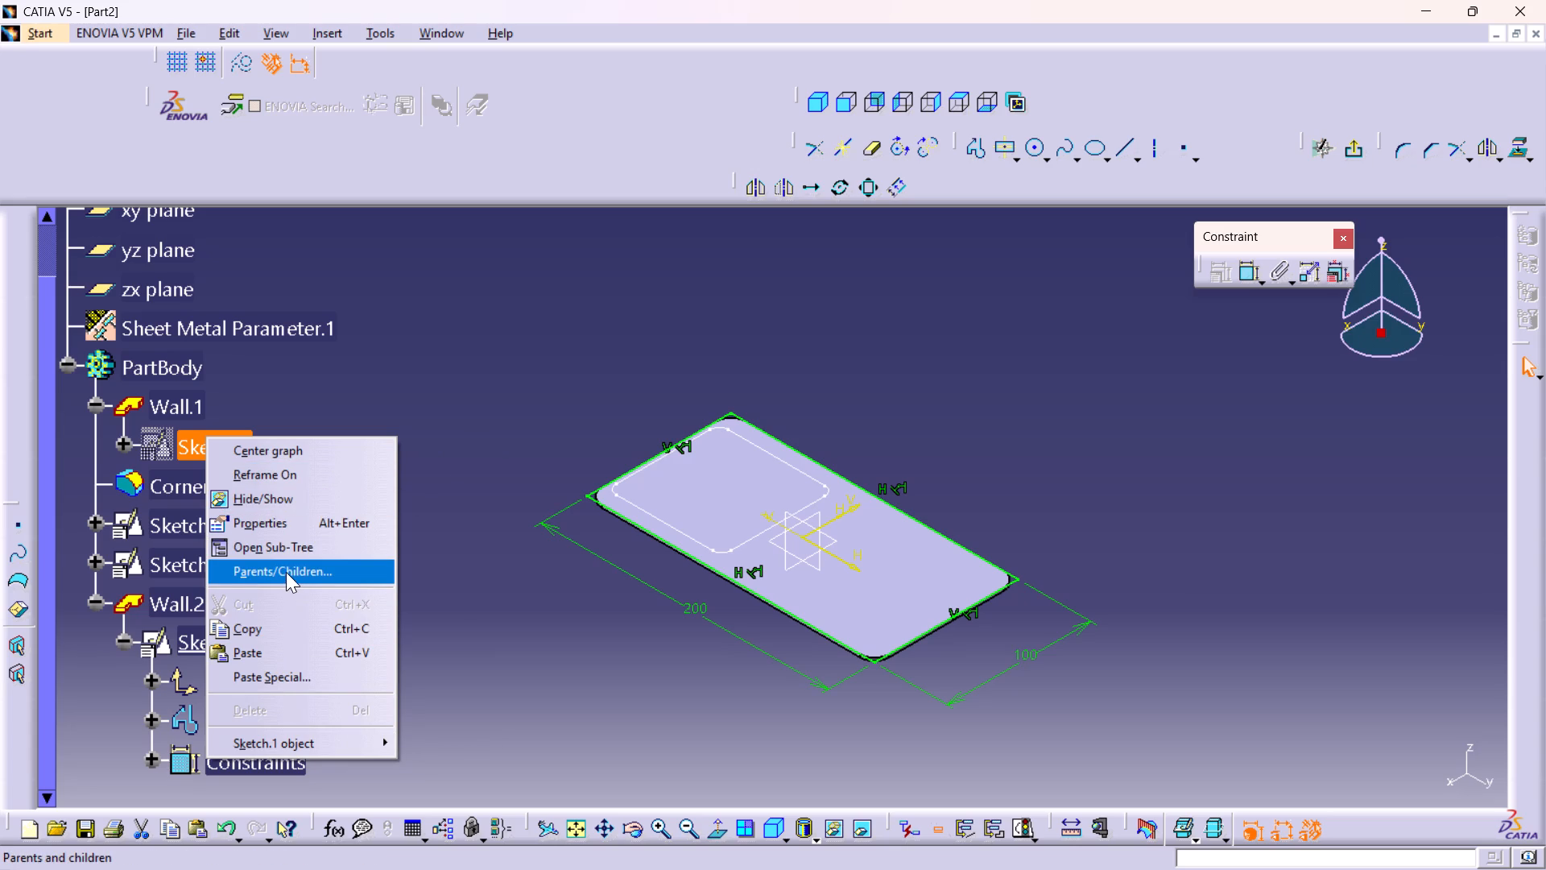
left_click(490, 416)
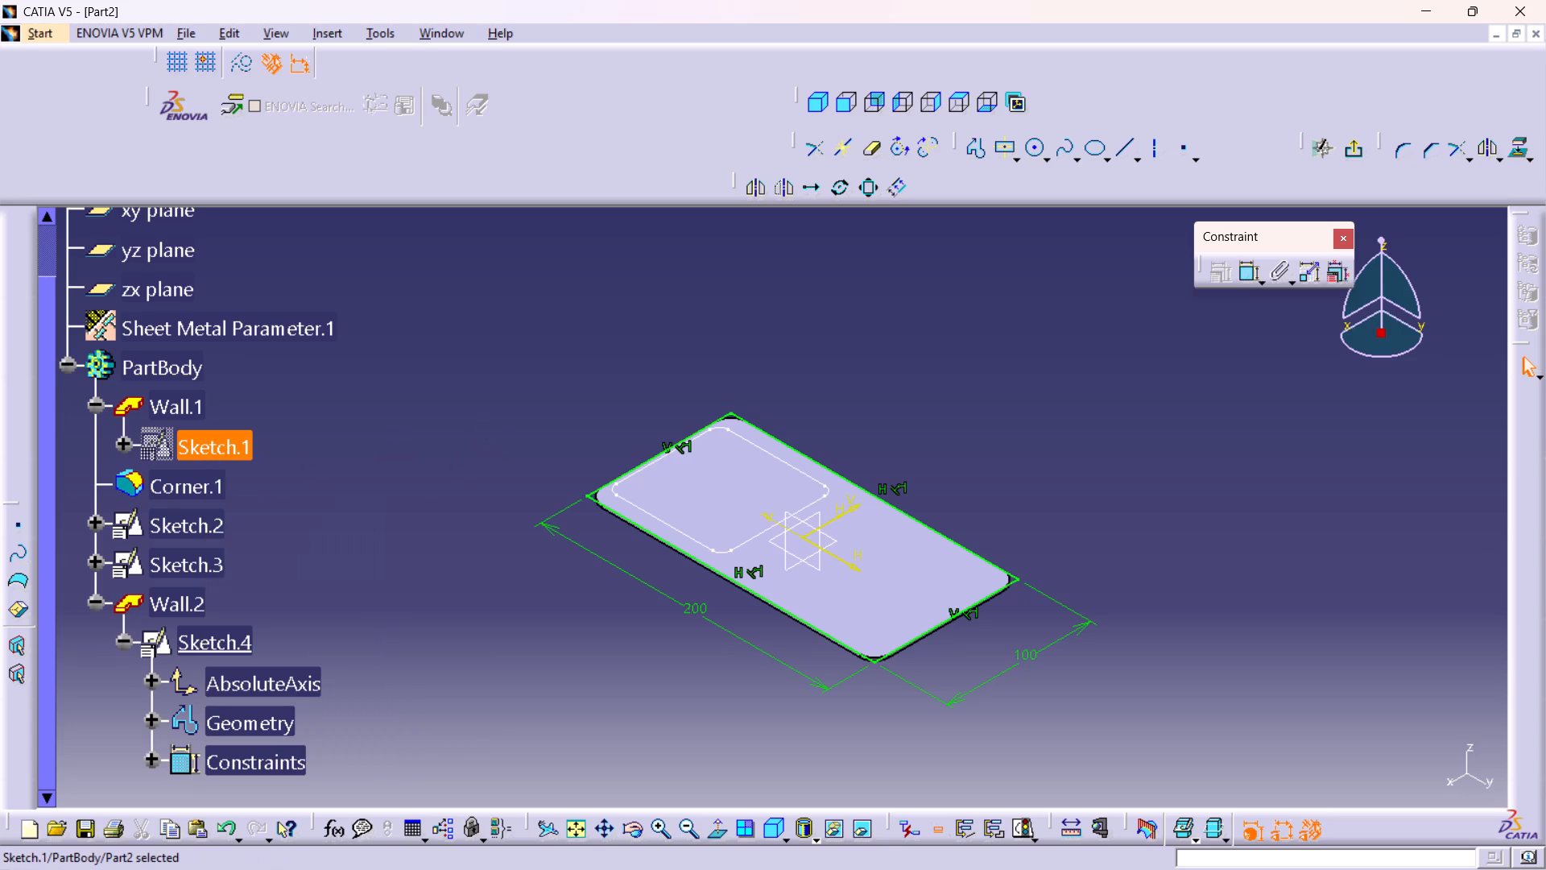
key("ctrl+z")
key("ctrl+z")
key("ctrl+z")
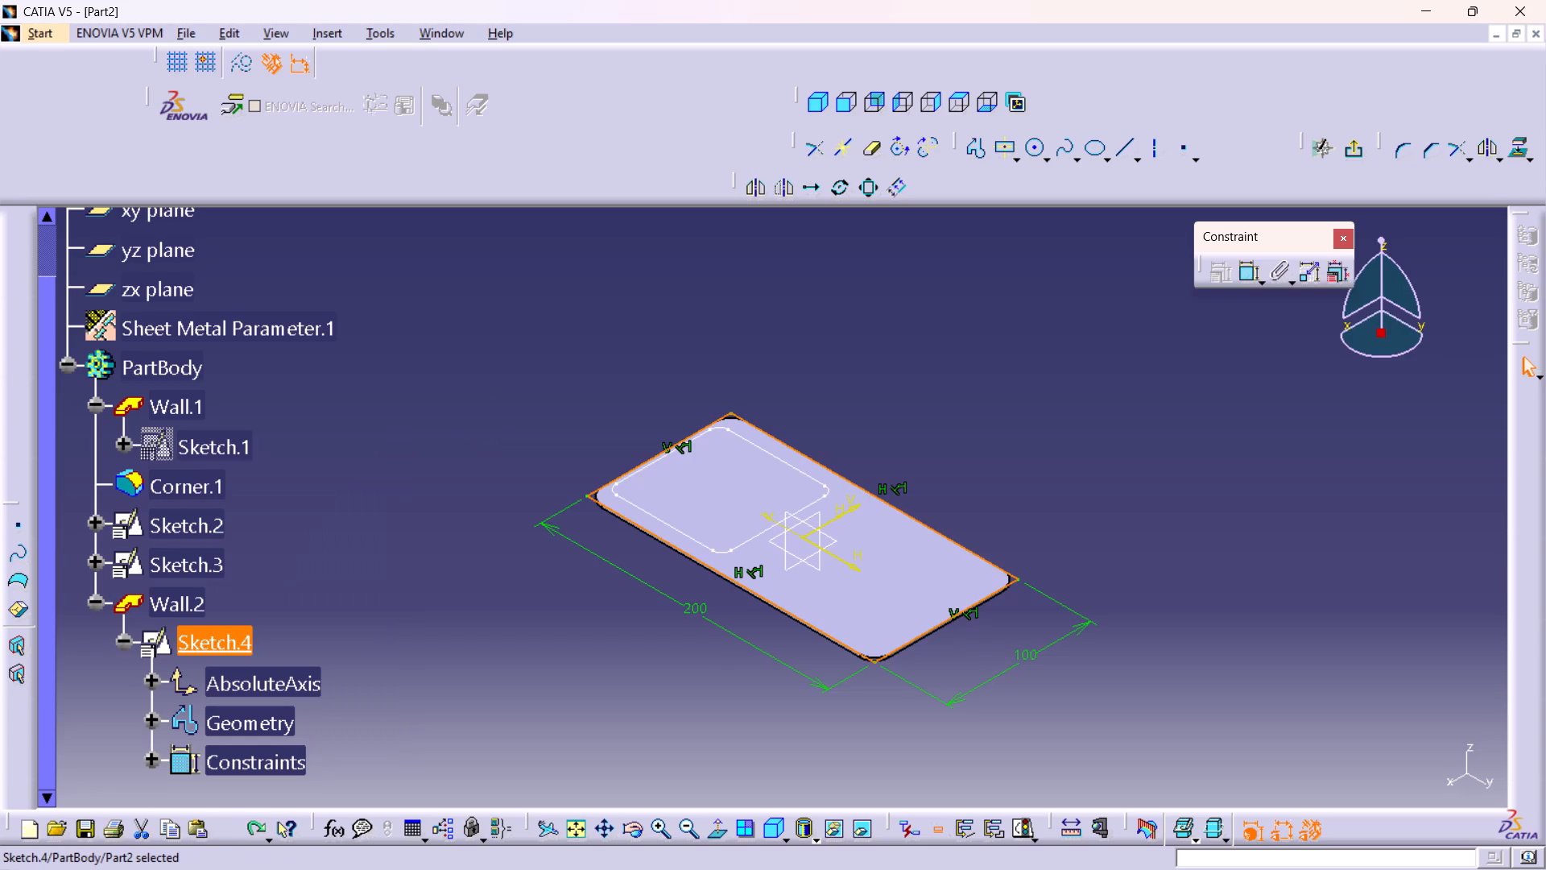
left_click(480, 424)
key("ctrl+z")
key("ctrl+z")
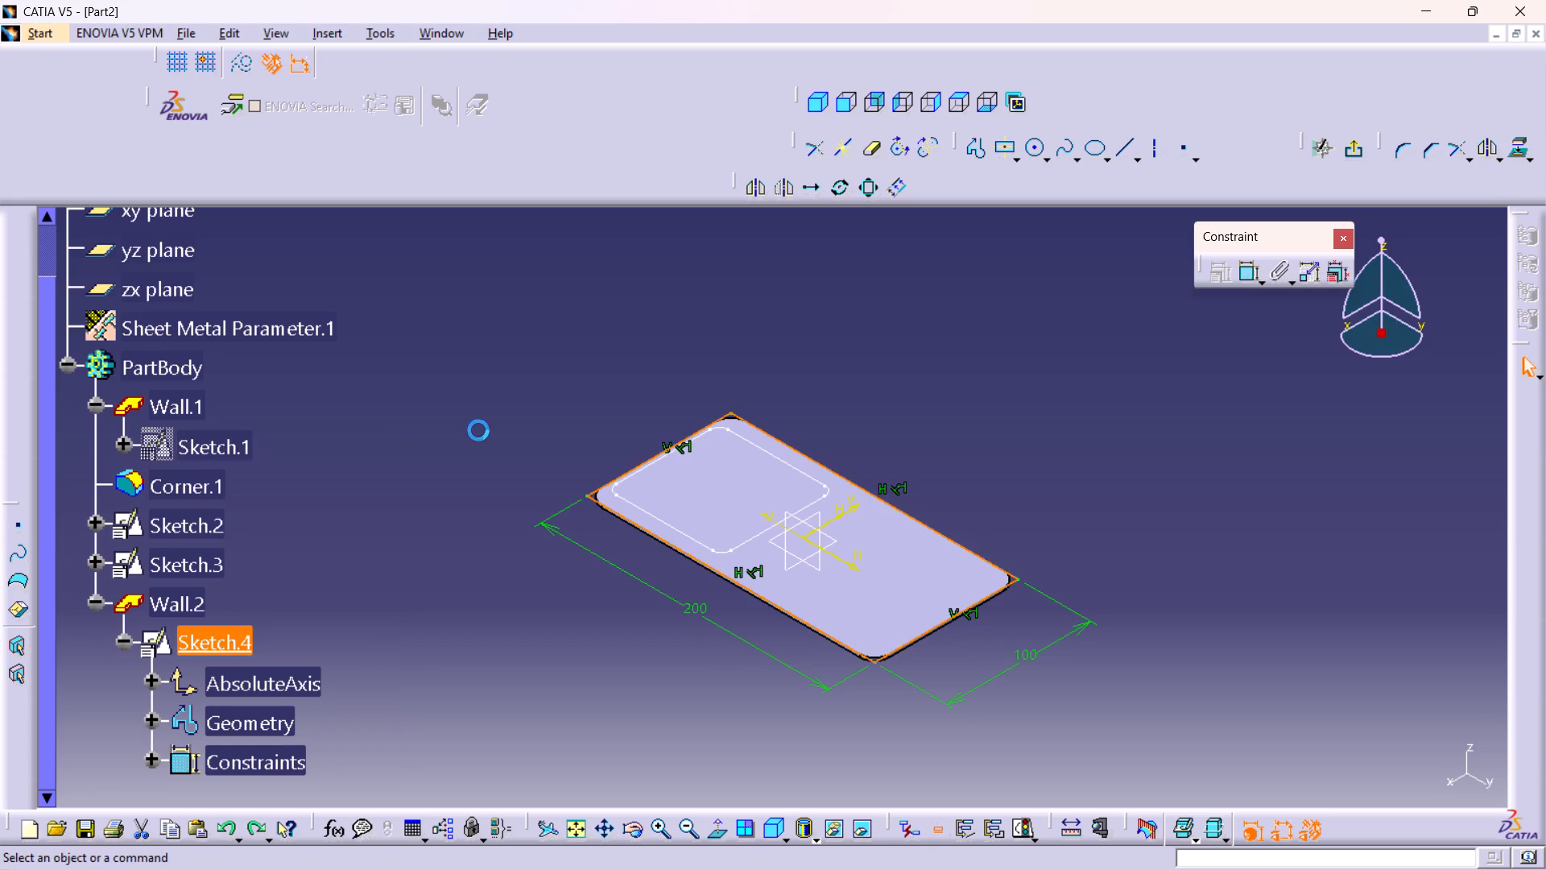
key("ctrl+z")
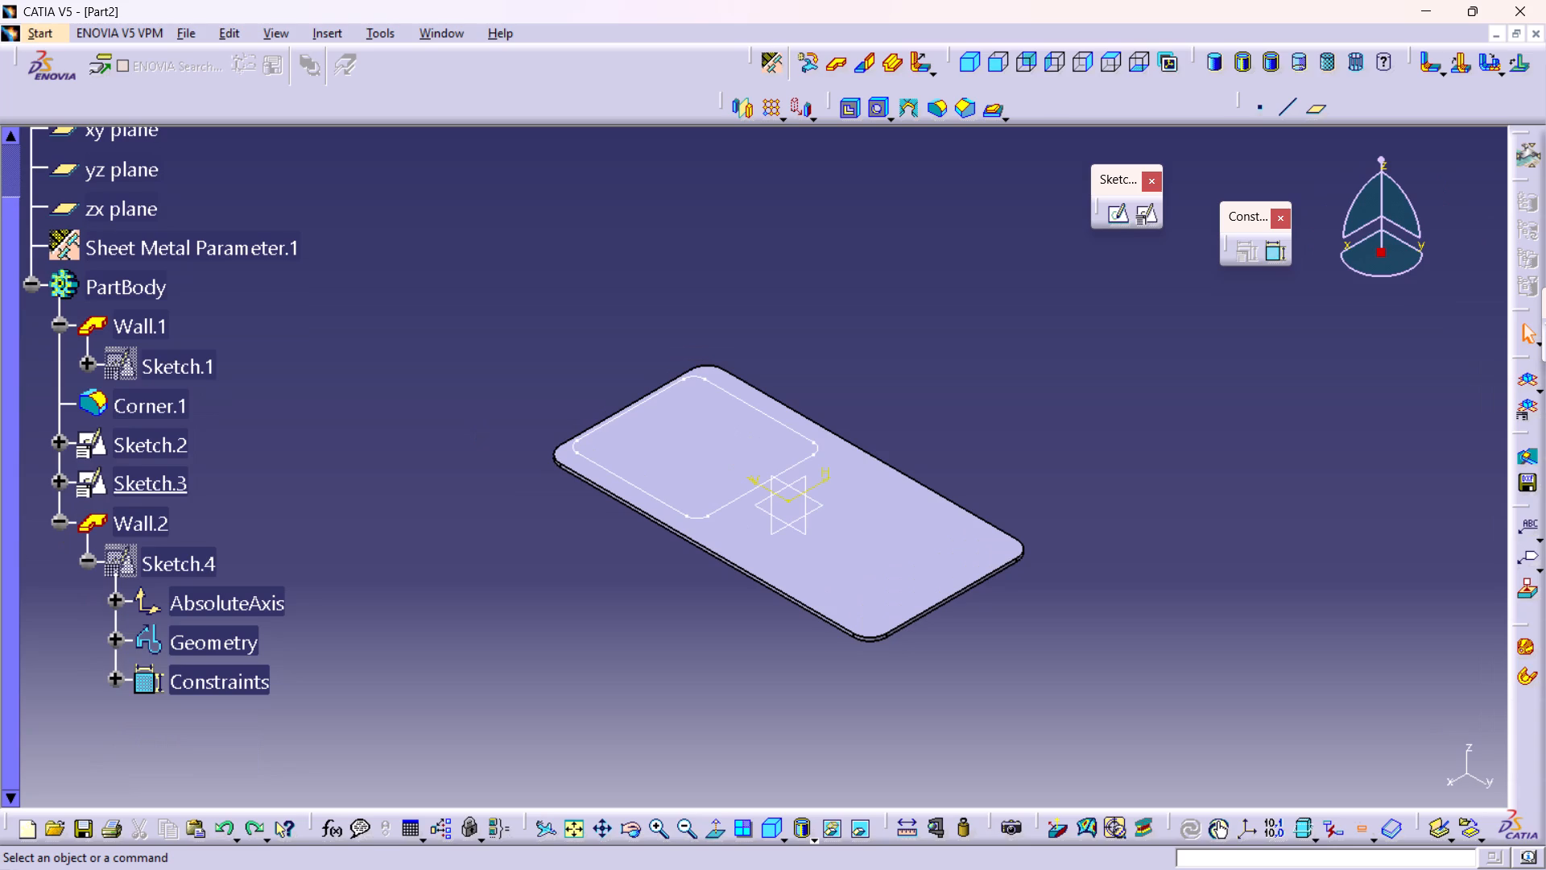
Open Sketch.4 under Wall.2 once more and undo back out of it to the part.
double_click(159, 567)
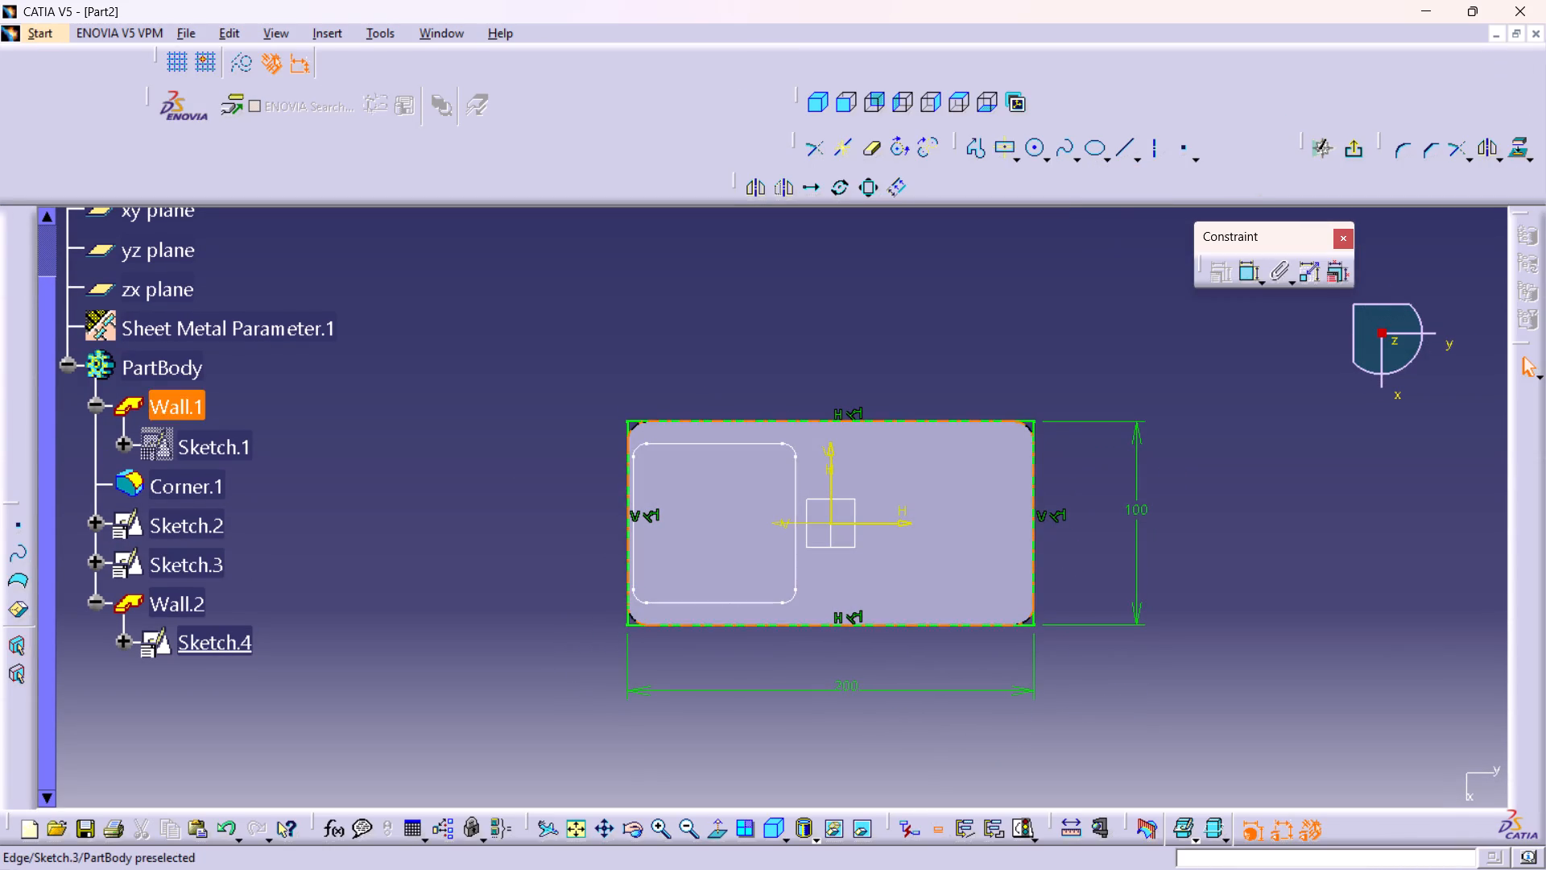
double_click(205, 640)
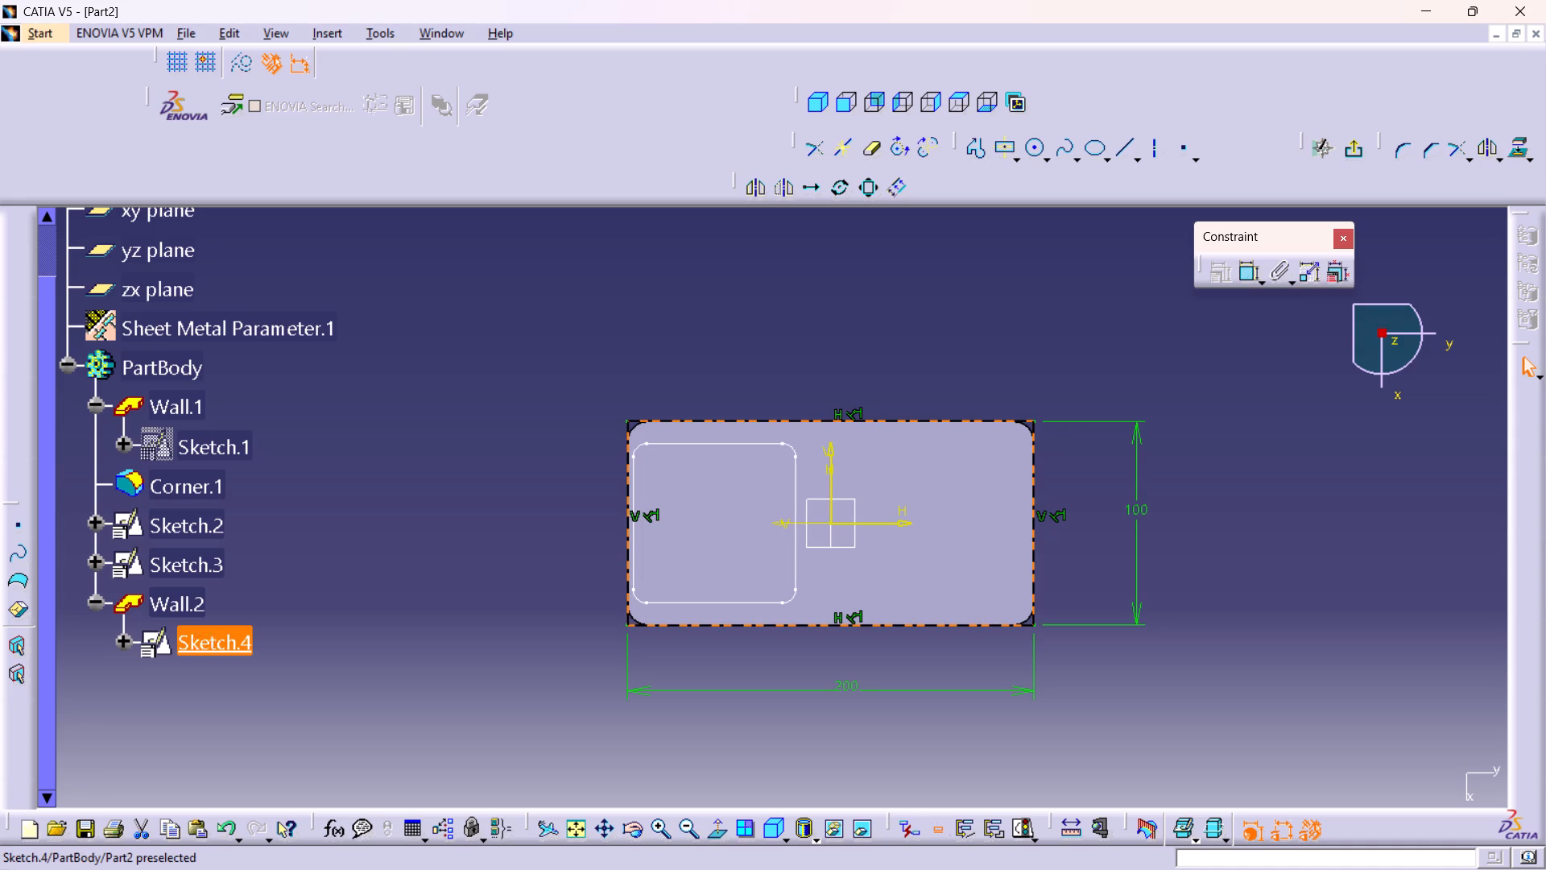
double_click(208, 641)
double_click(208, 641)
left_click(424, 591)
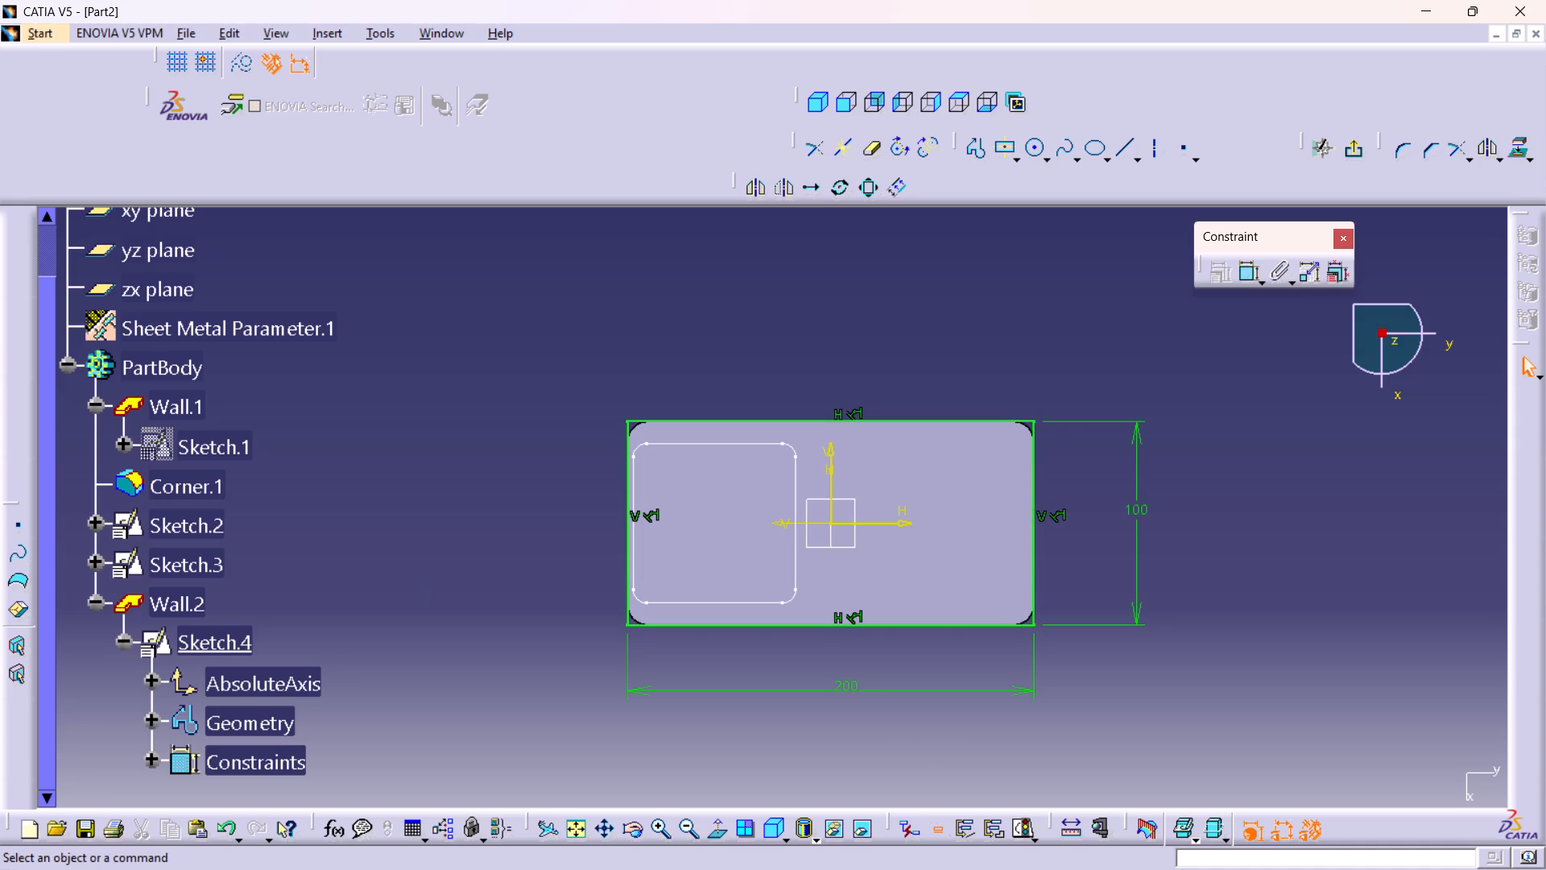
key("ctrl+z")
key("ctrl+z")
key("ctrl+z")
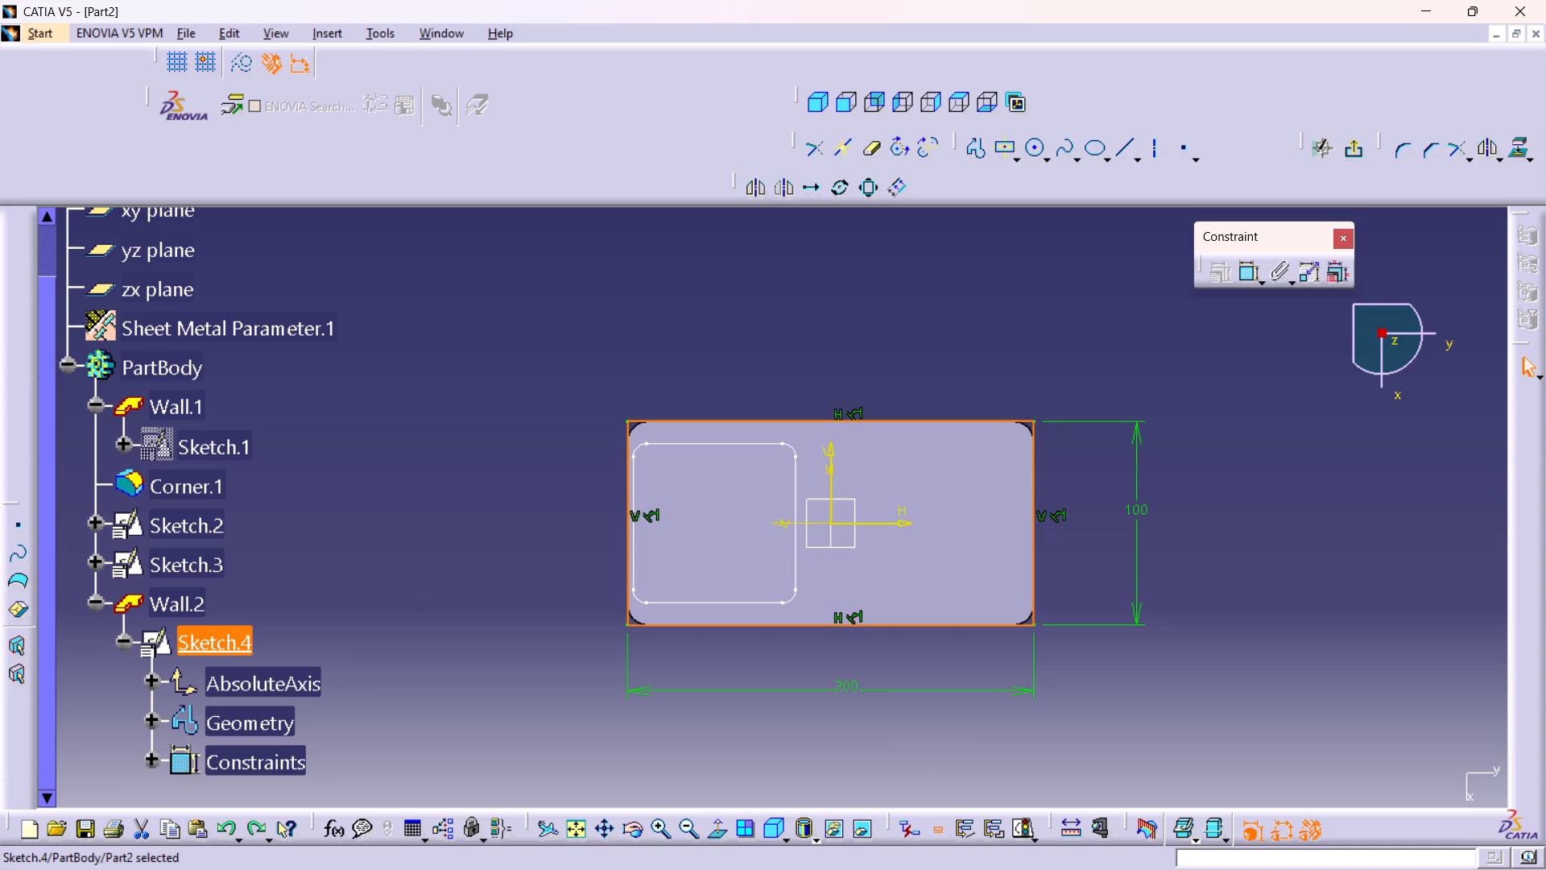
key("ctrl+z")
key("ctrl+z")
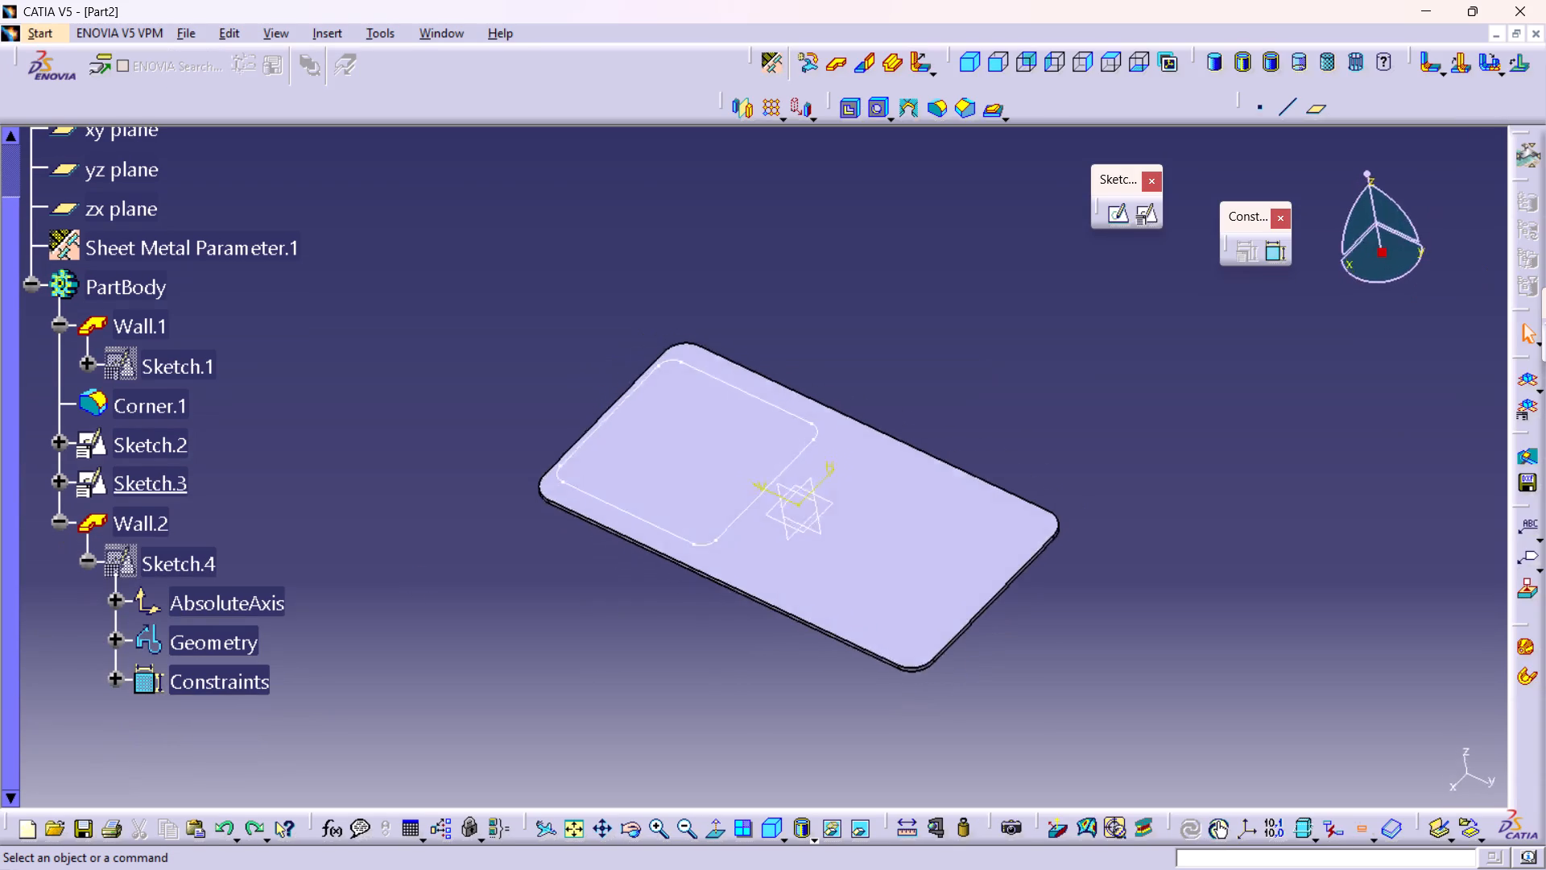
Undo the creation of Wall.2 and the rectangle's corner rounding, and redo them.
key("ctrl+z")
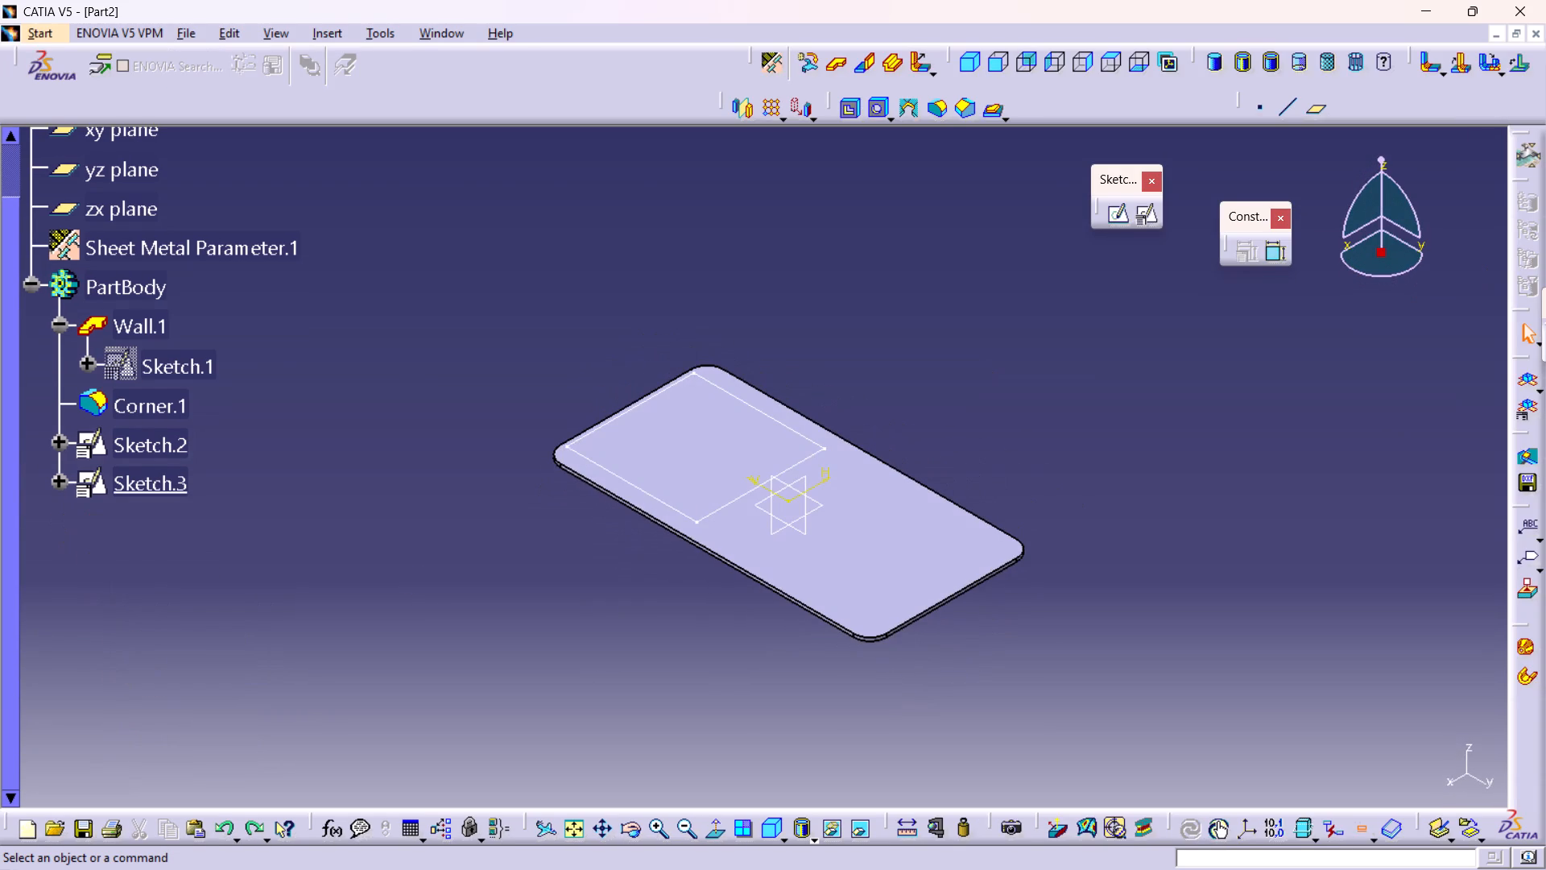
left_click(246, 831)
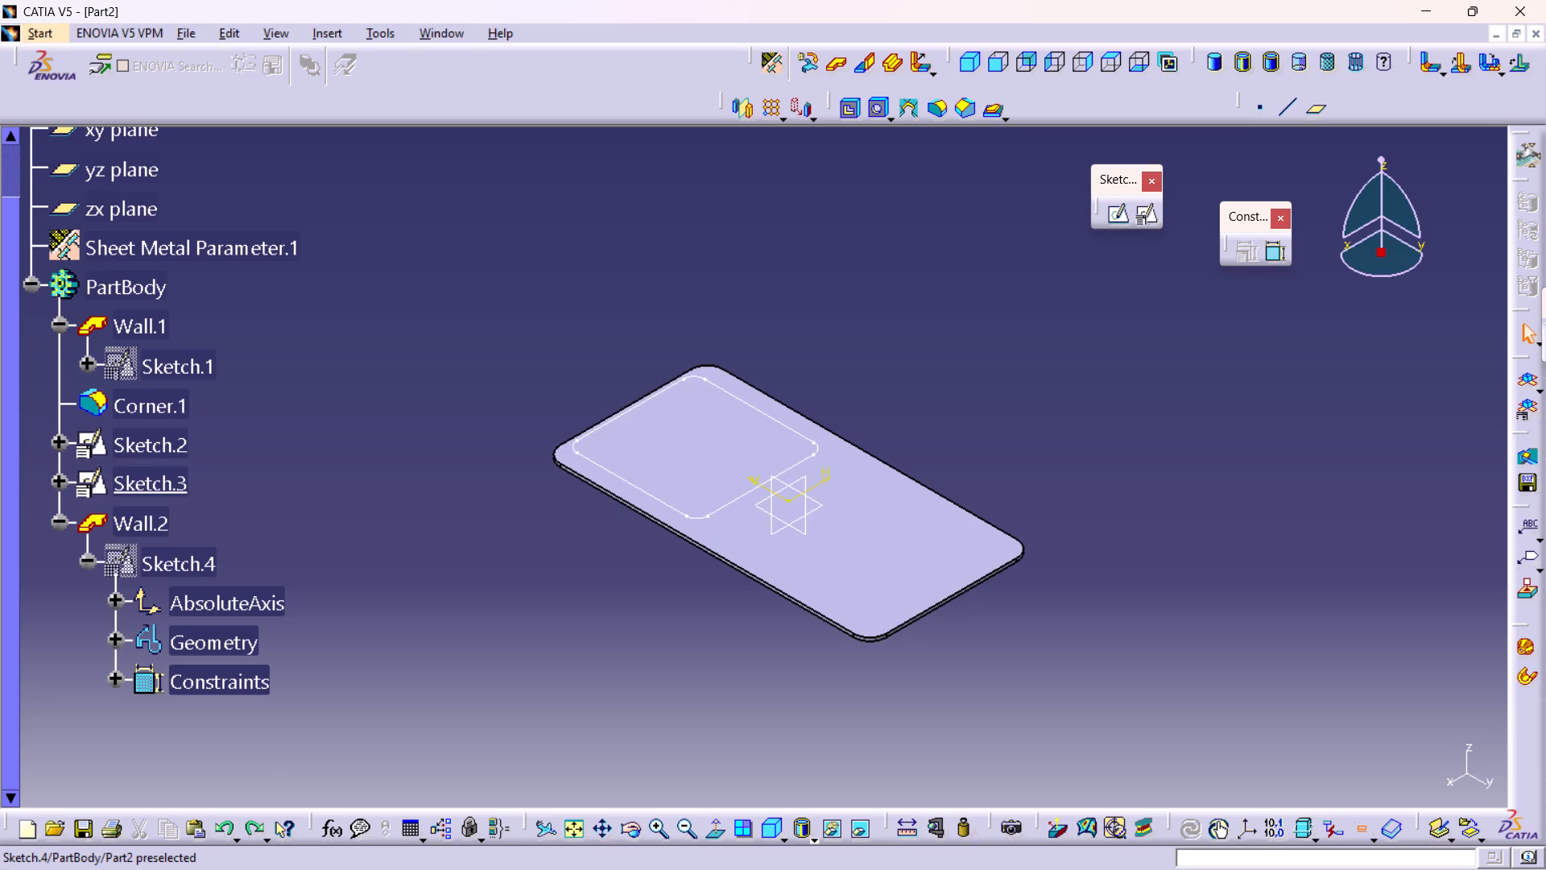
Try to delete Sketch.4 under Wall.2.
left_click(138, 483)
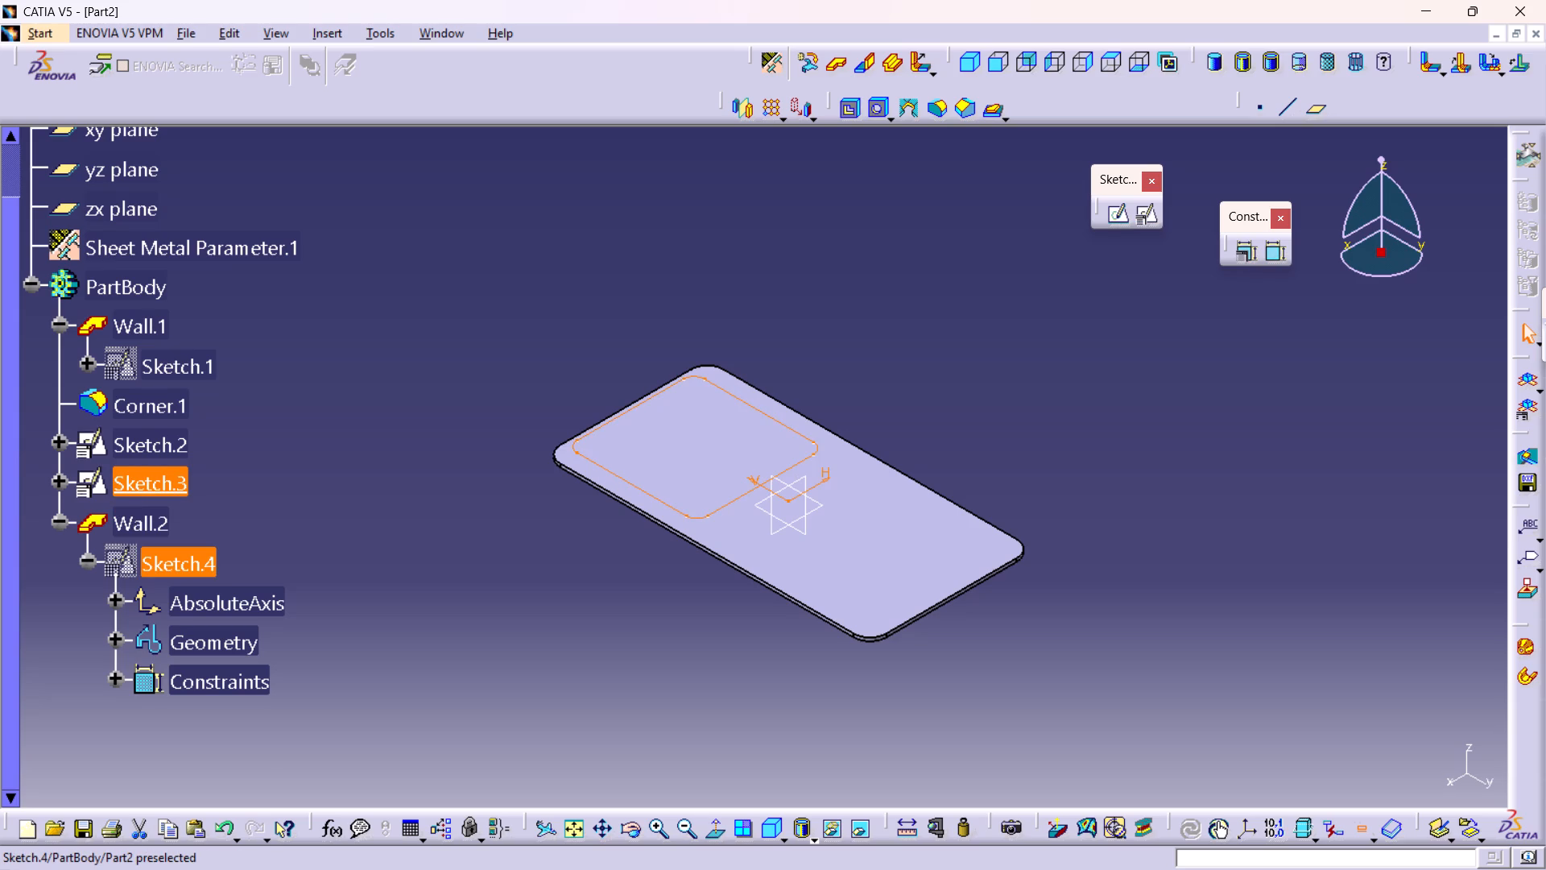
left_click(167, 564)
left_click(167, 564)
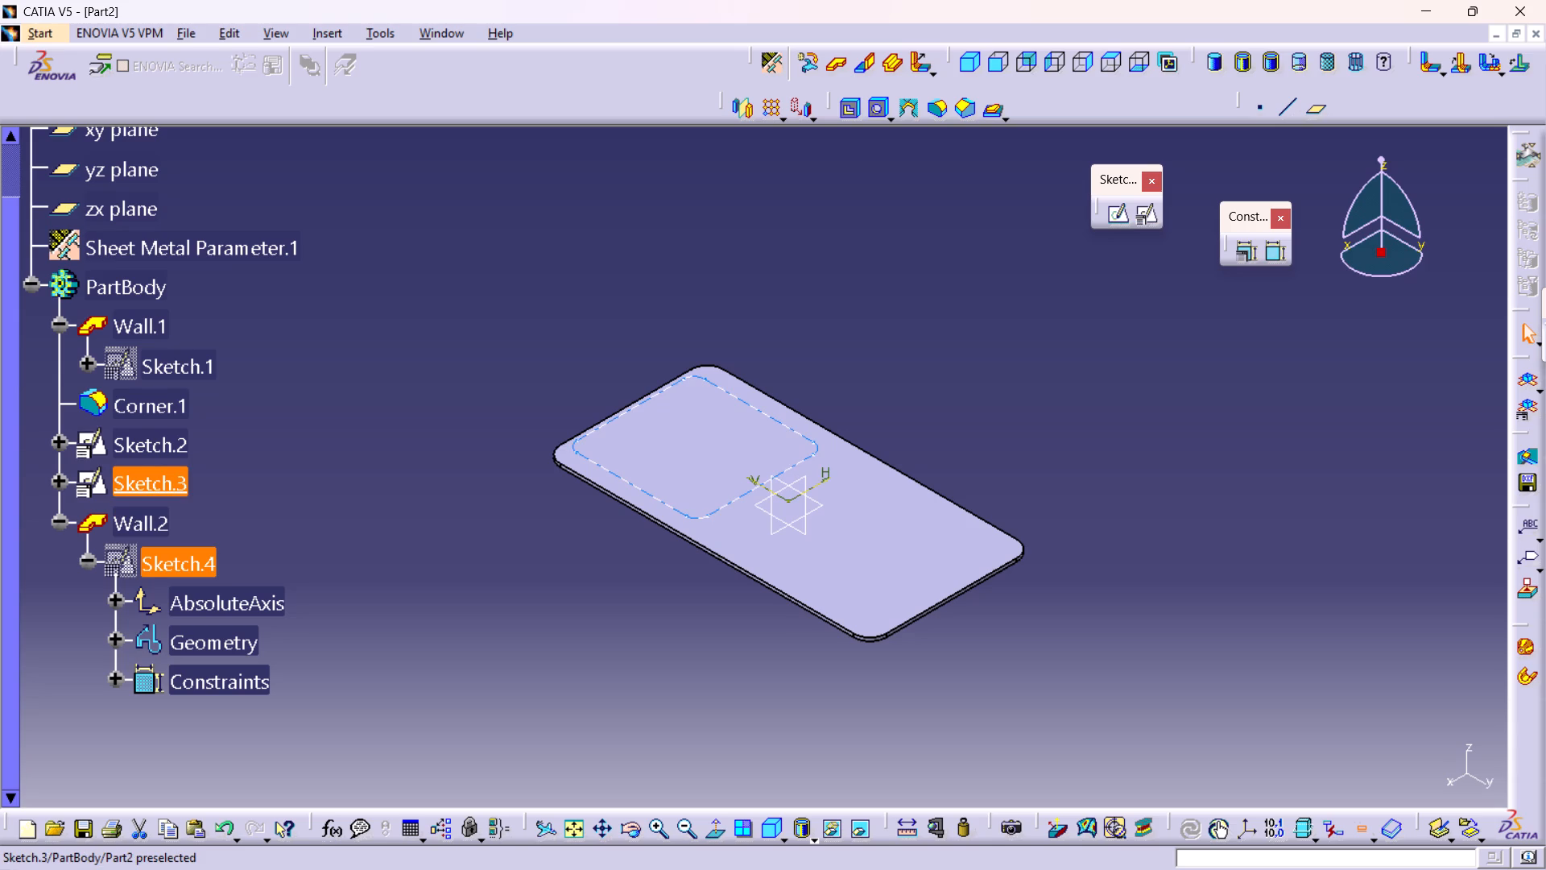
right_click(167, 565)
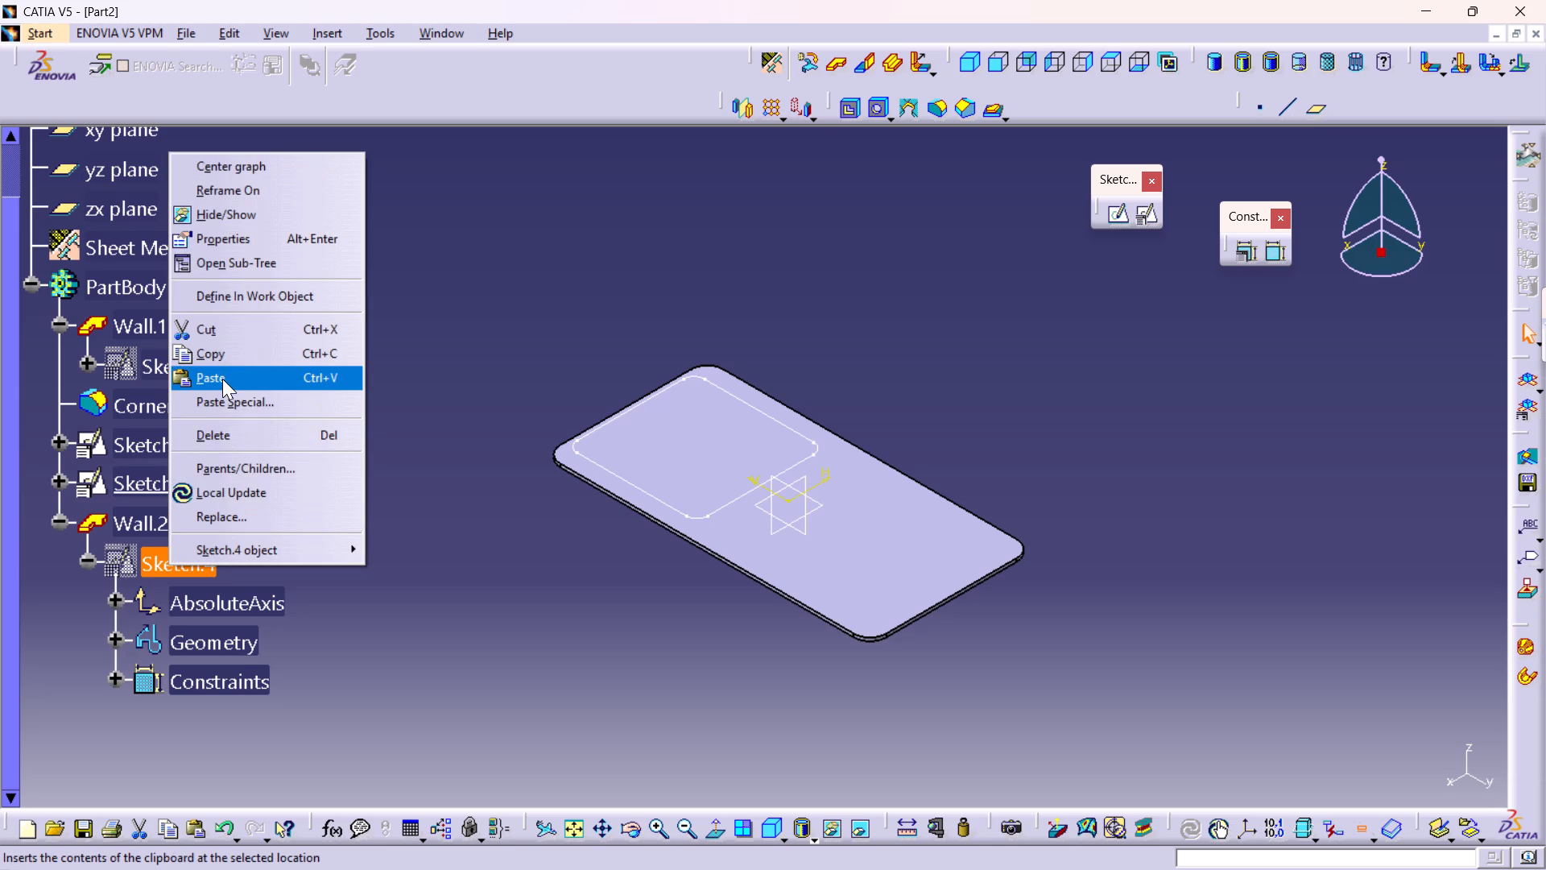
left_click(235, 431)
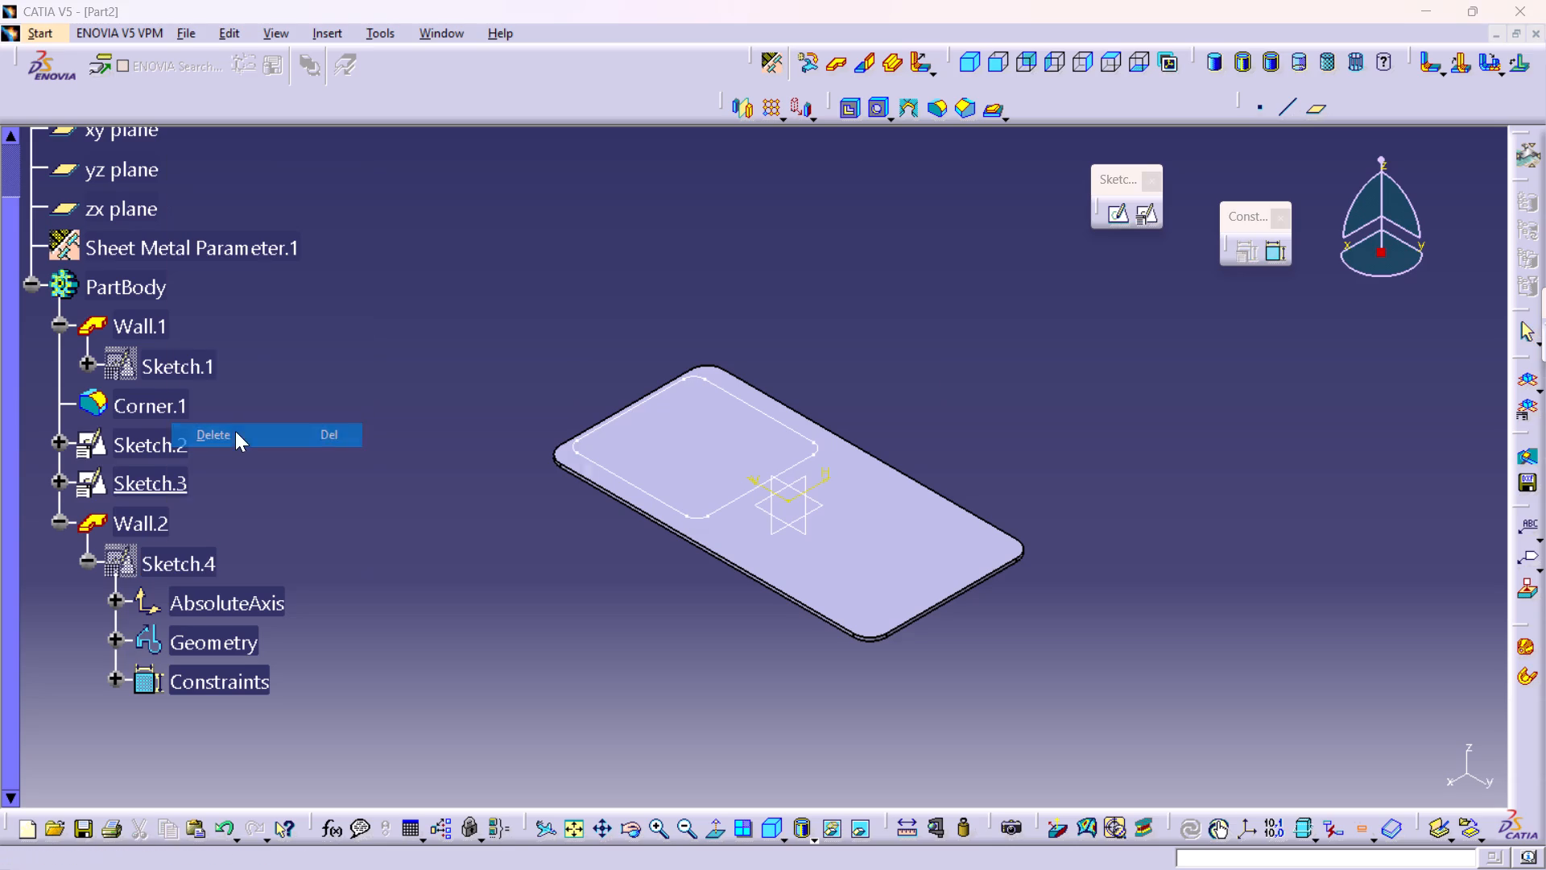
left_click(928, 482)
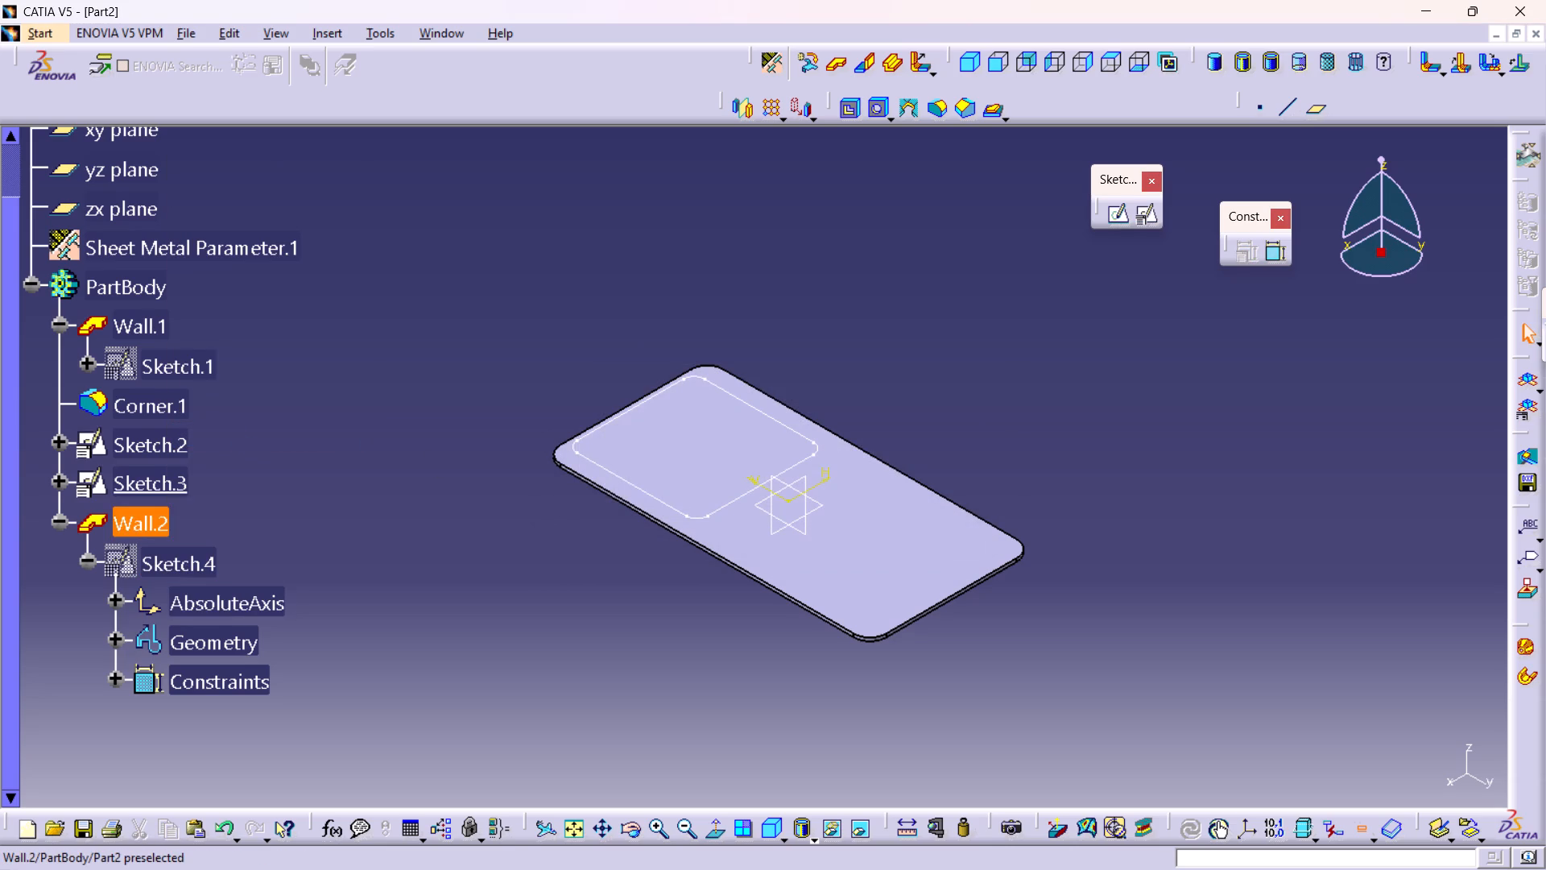
Reopen the rounded rectangle's sketch, Sketch.3, for editing.
double_click(147, 491)
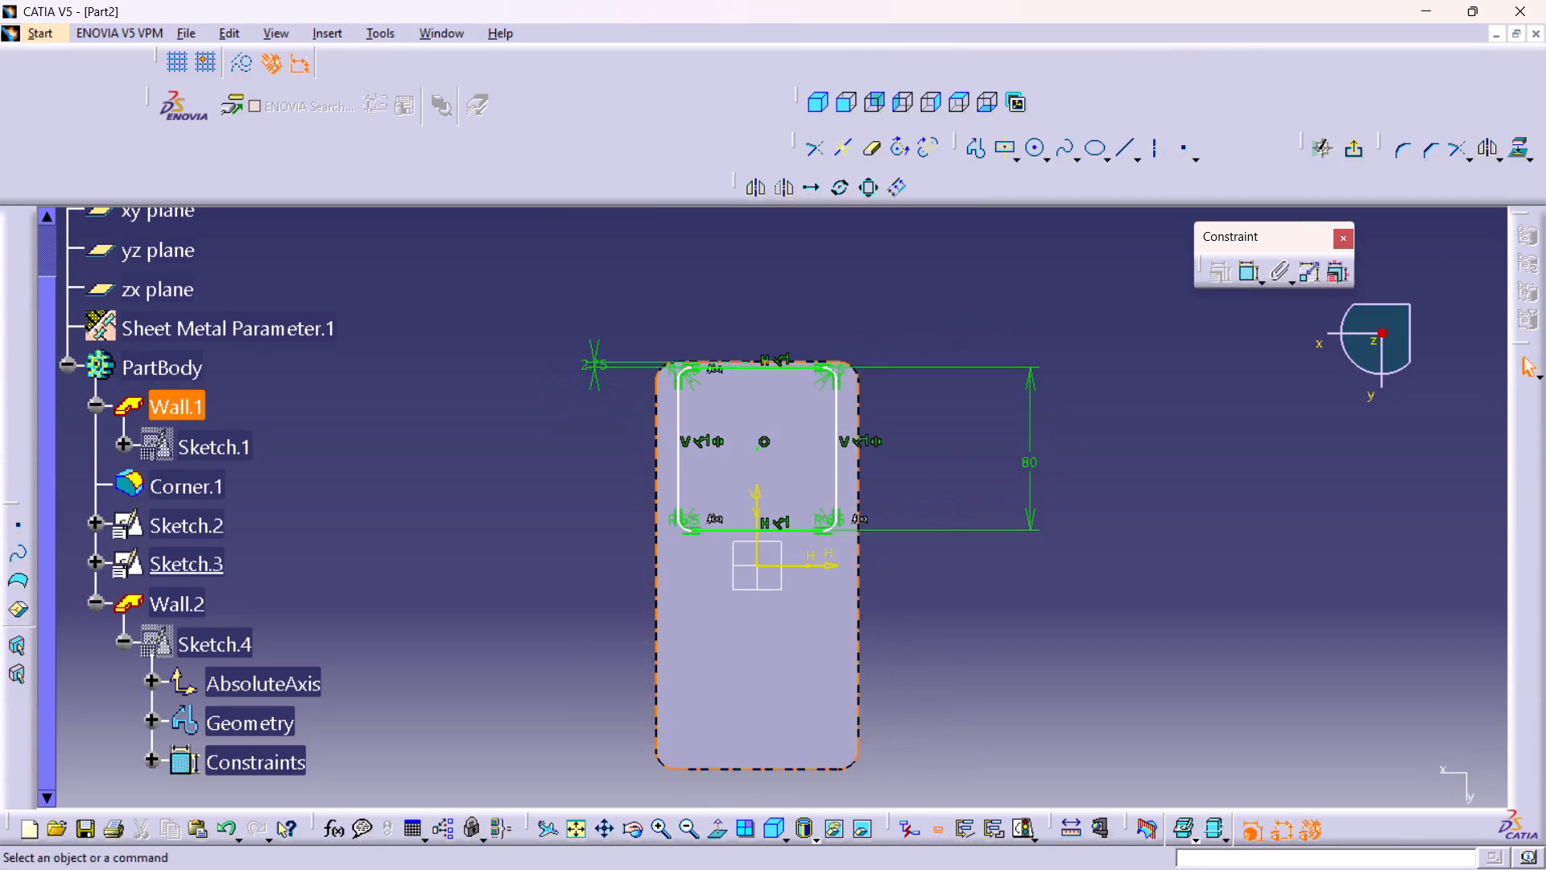
middle_click_drag(709, 478, 708, 358)
right_click(709, 478)
middle_click_drag(764, 381, 754, 486)
right_click(750, 450)
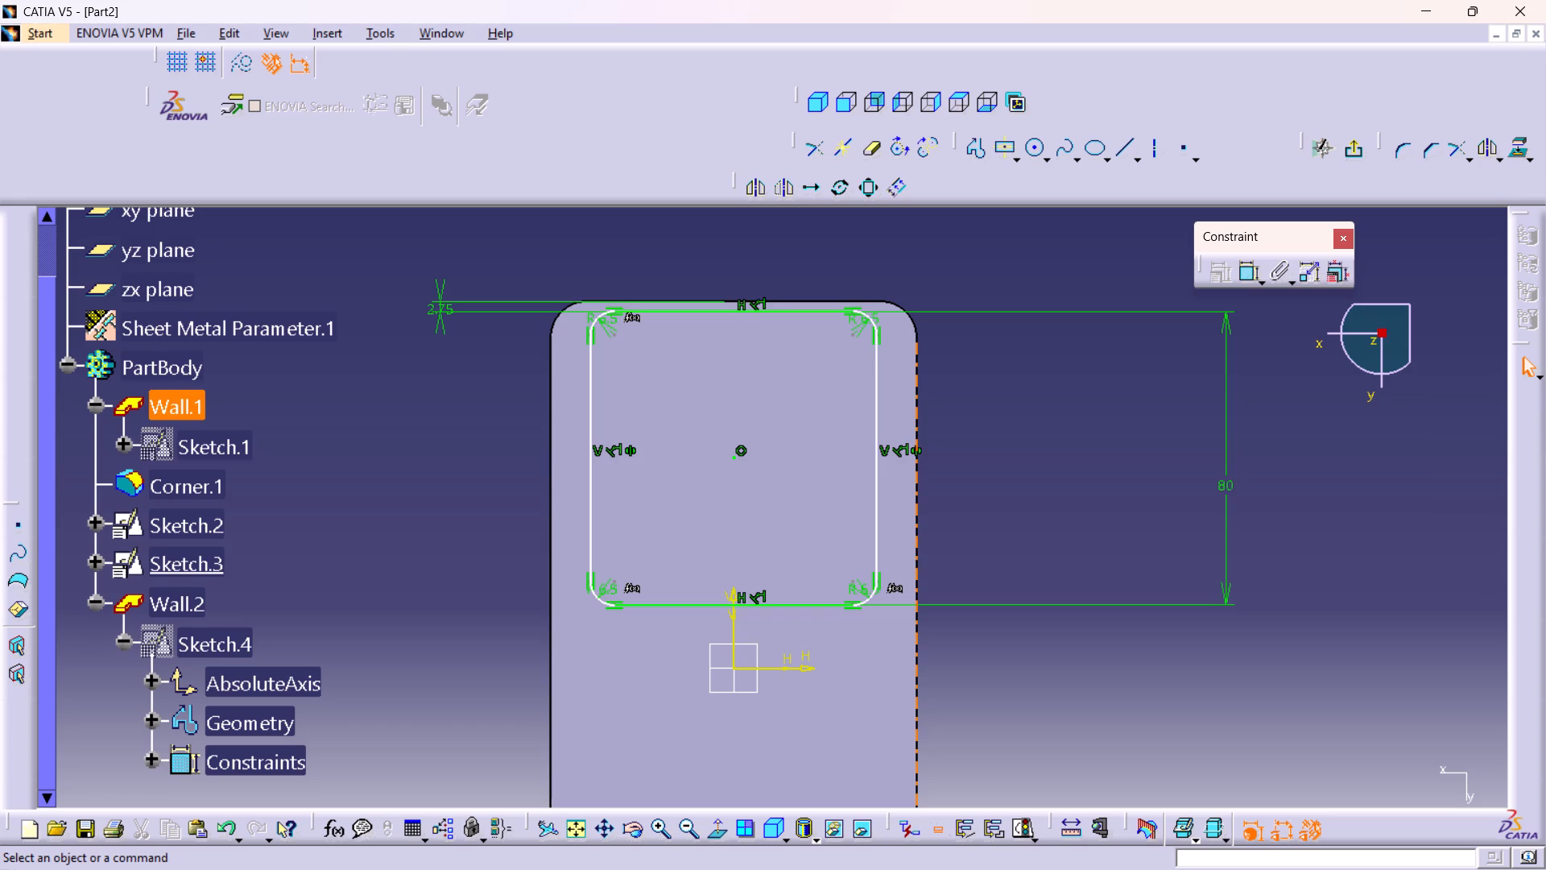
middle_click_drag(1045, 520, 1054, 586)
right_click(1045, 520)
middle_click_drag(1044, 654, 1042, 580)
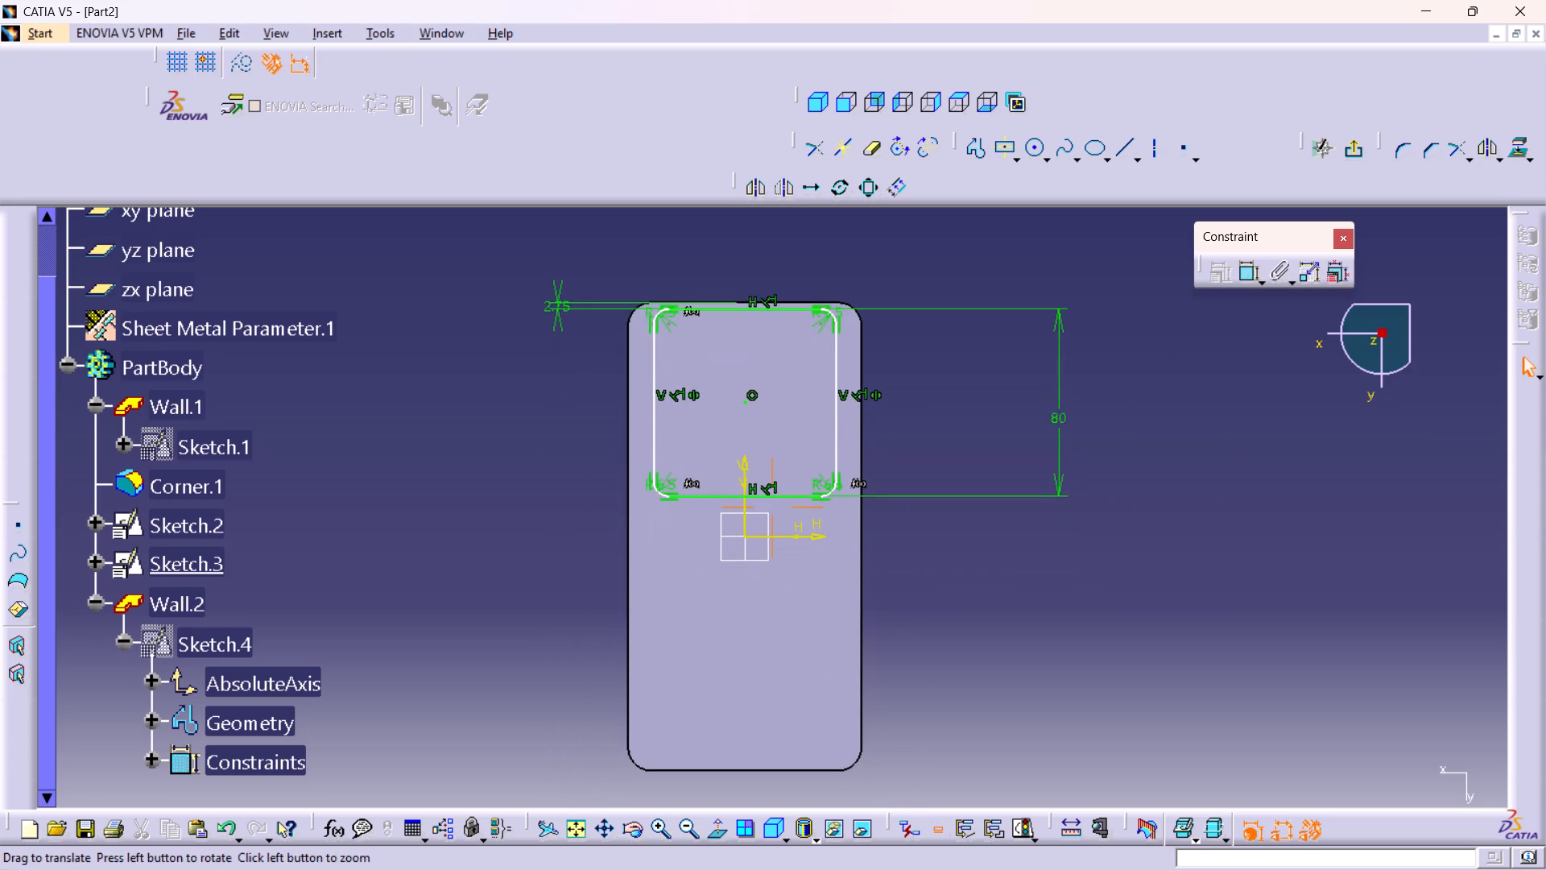
Hide Sketch.2 in the part while the rounded rectangle's sketch stays open.
middle_click_drag(1042, 580, 1042, 578)
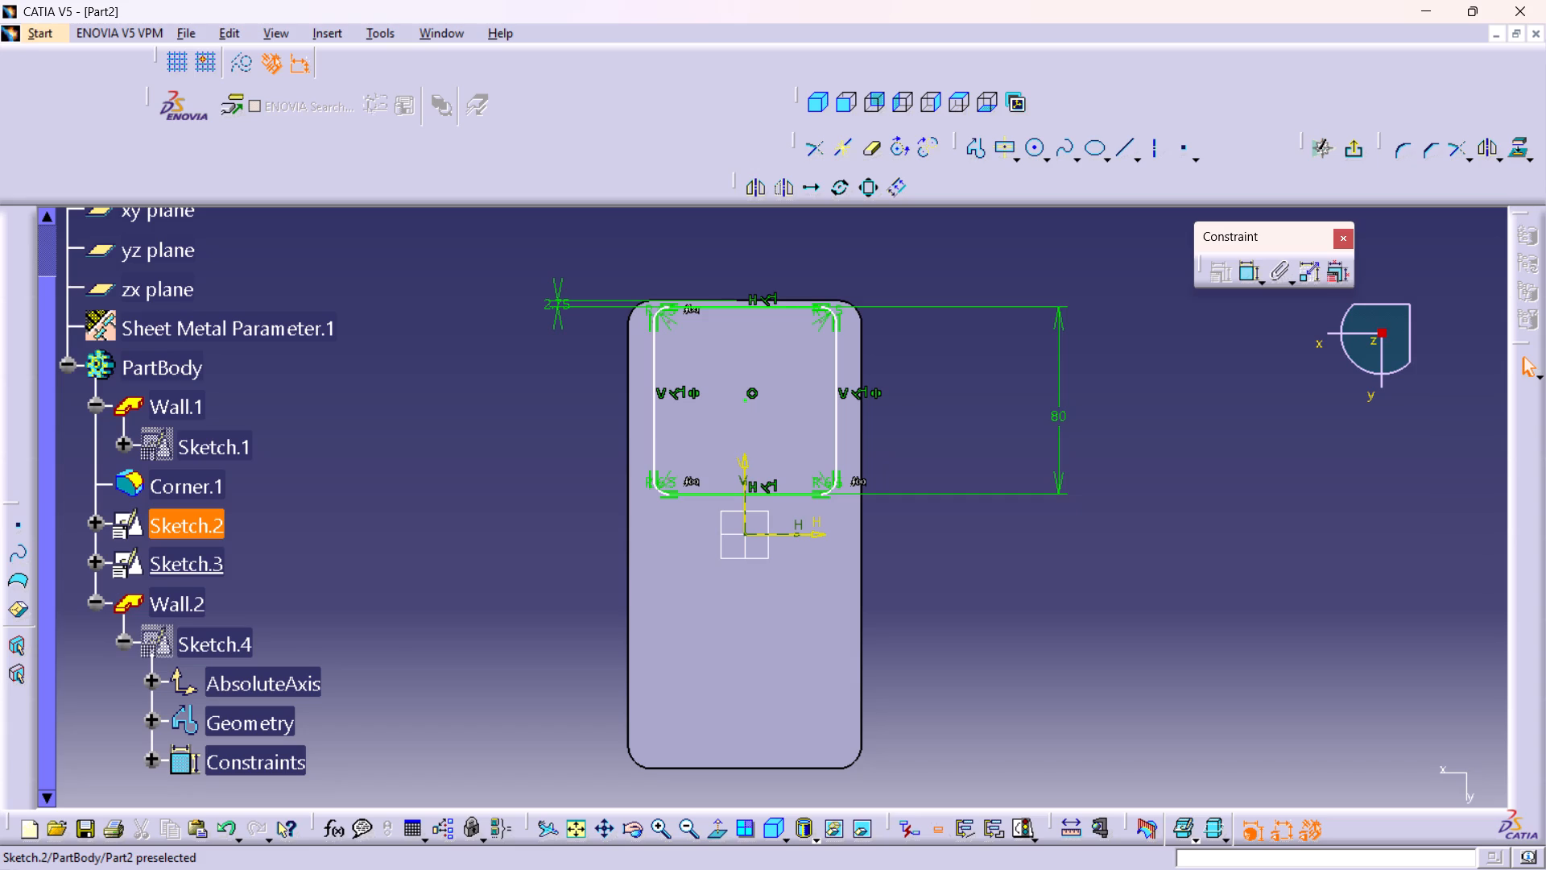
right_click(197, 525)
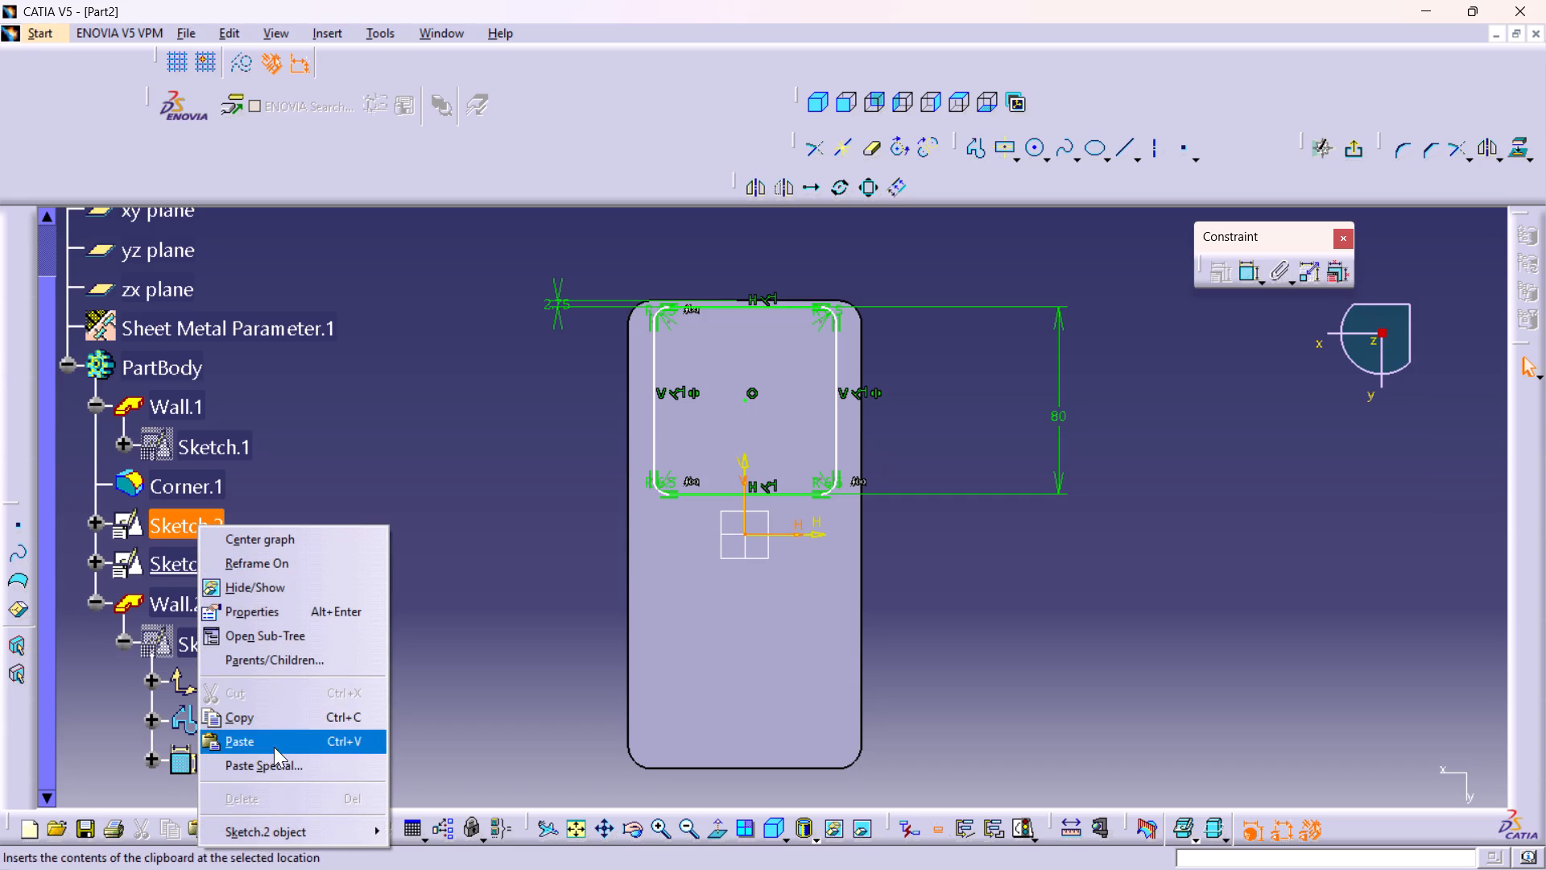
left_click(531, 457)
left_click(531, 457)
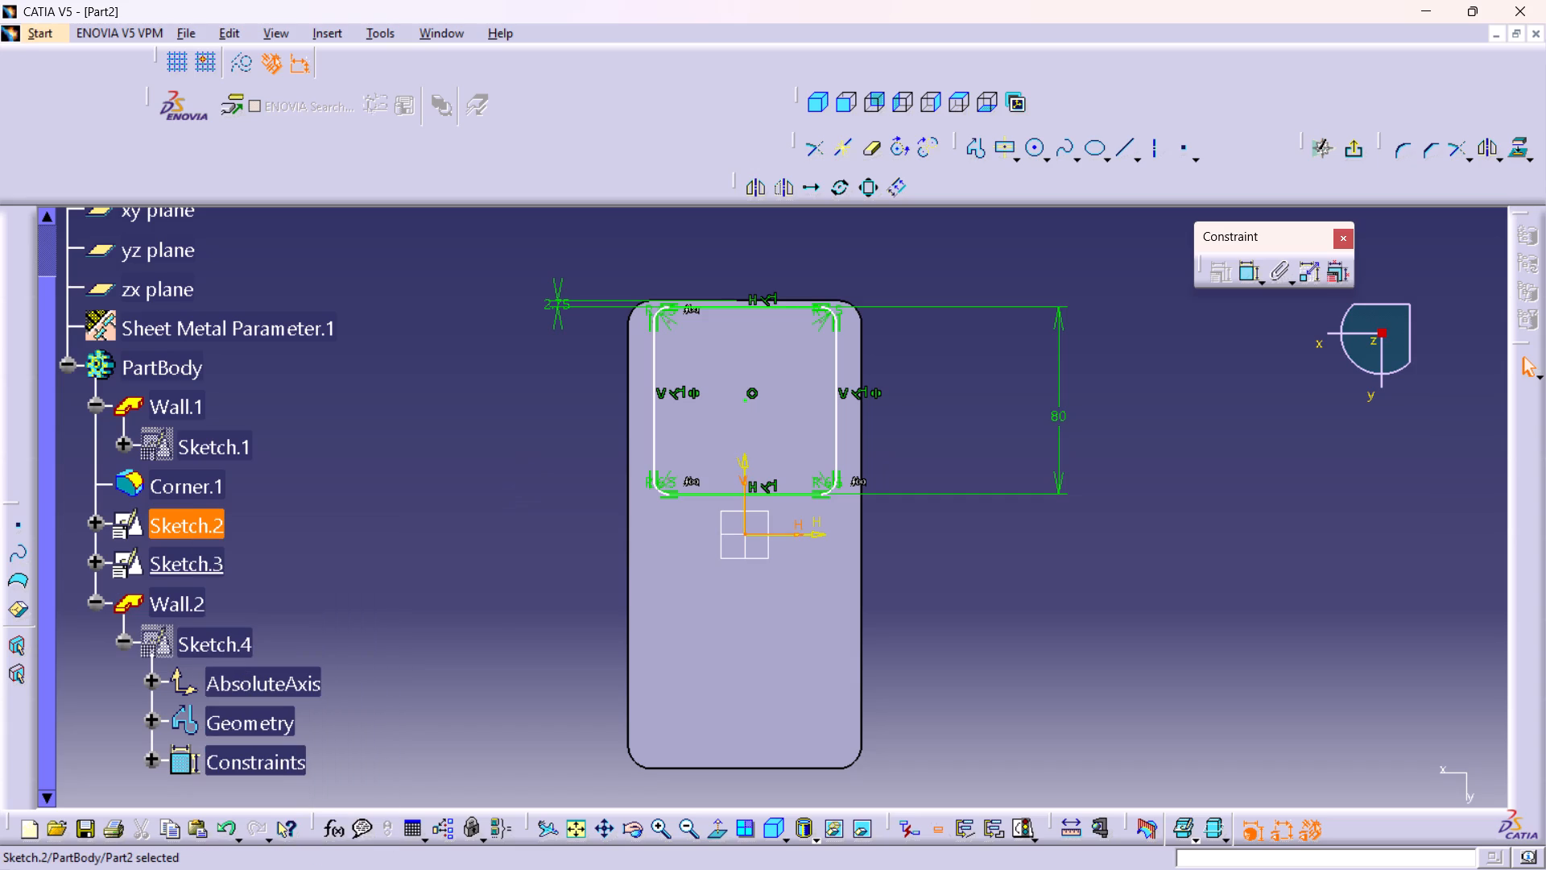
left_click(610, 565)
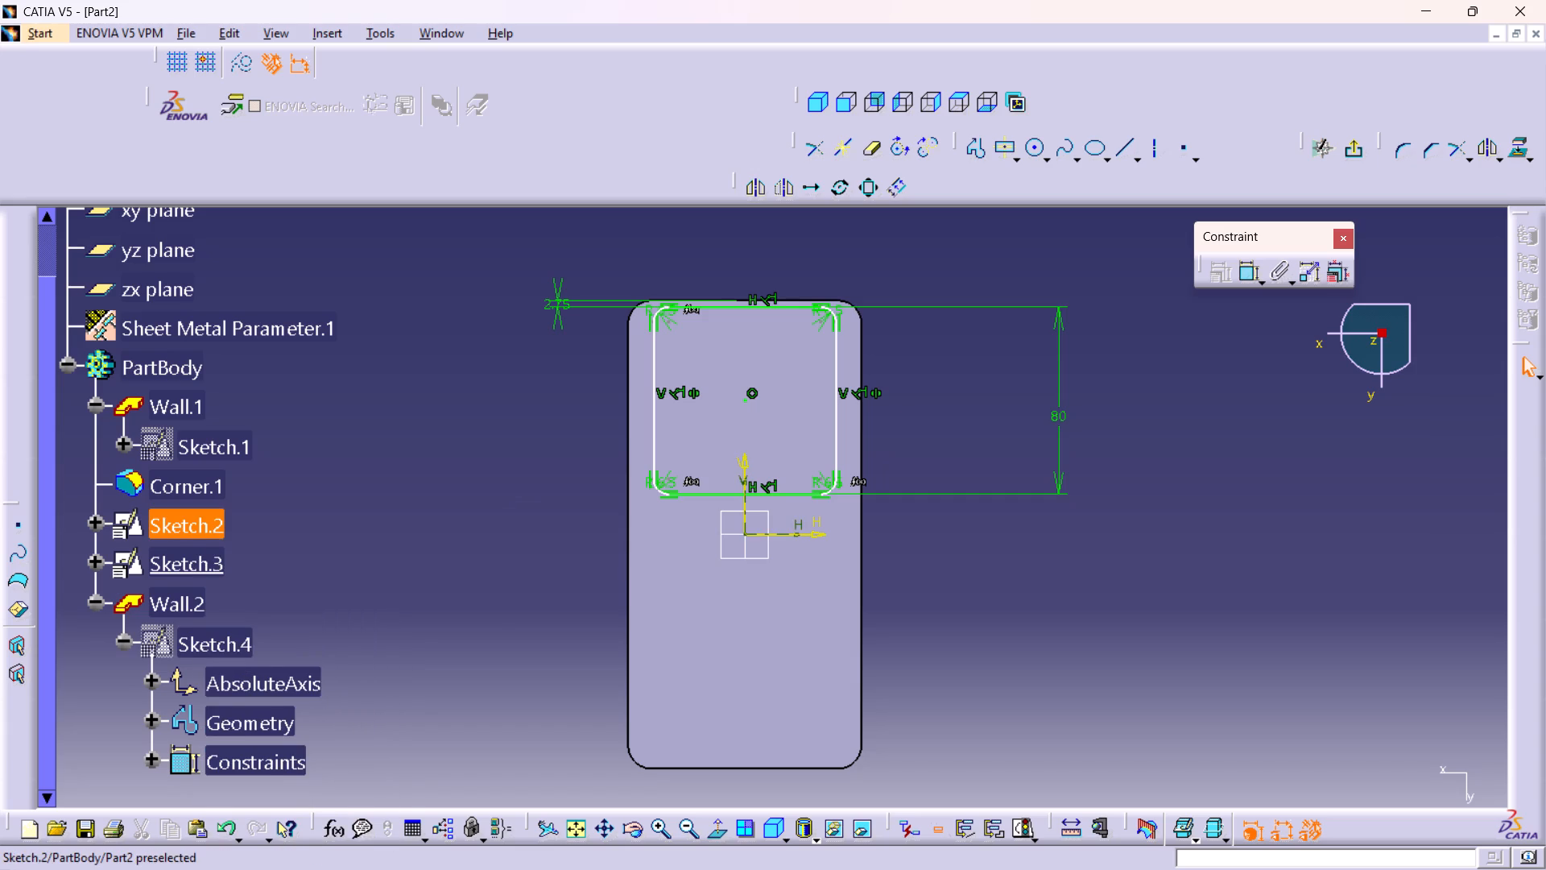
right_click(222, 533)
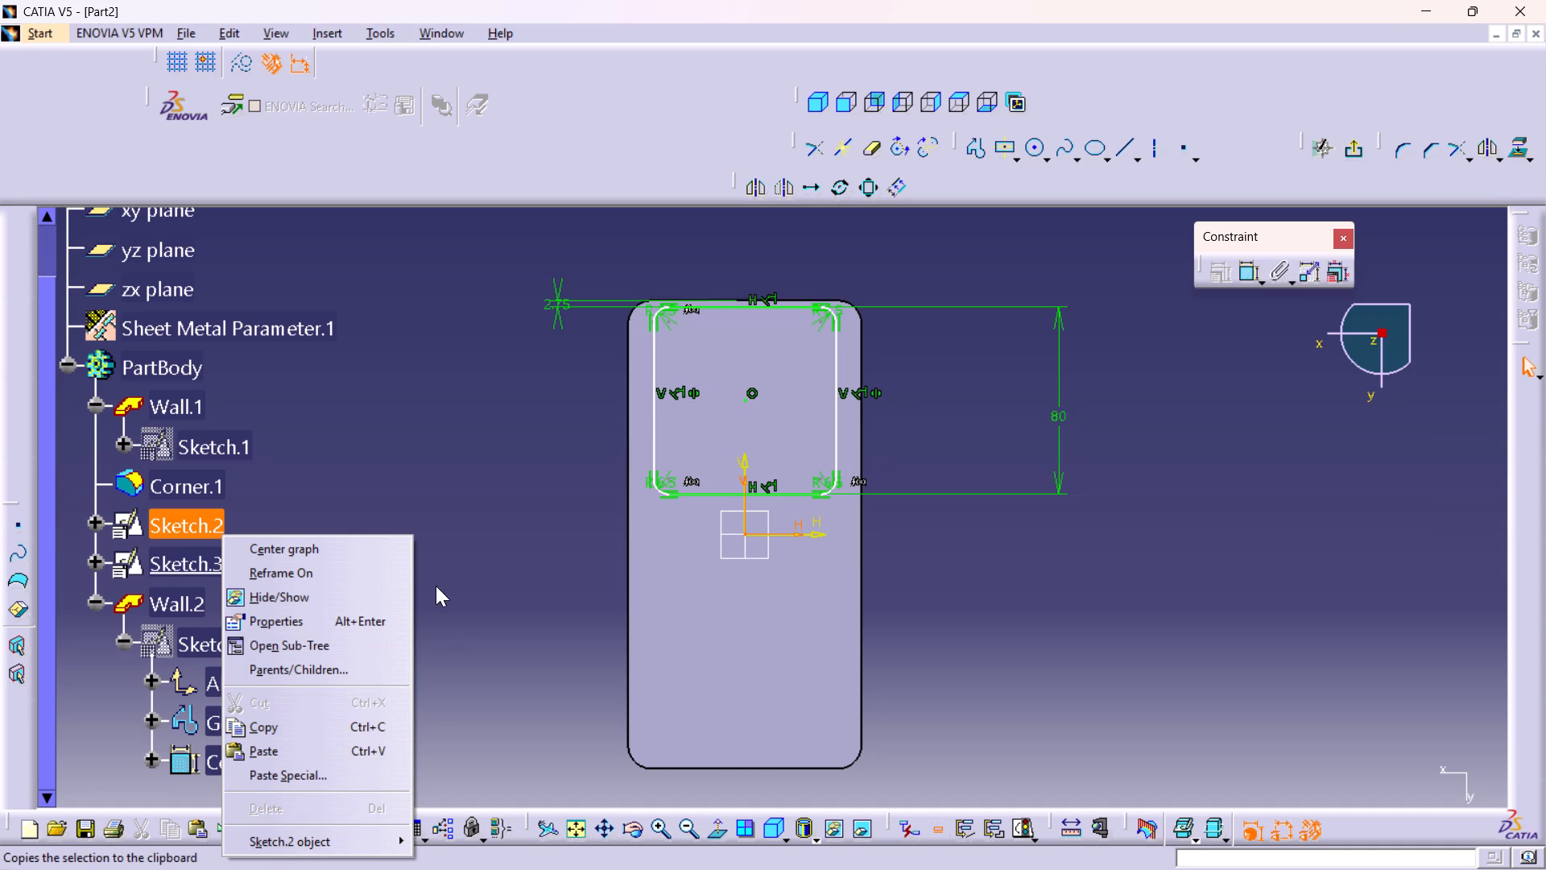
left_click(295, 594)
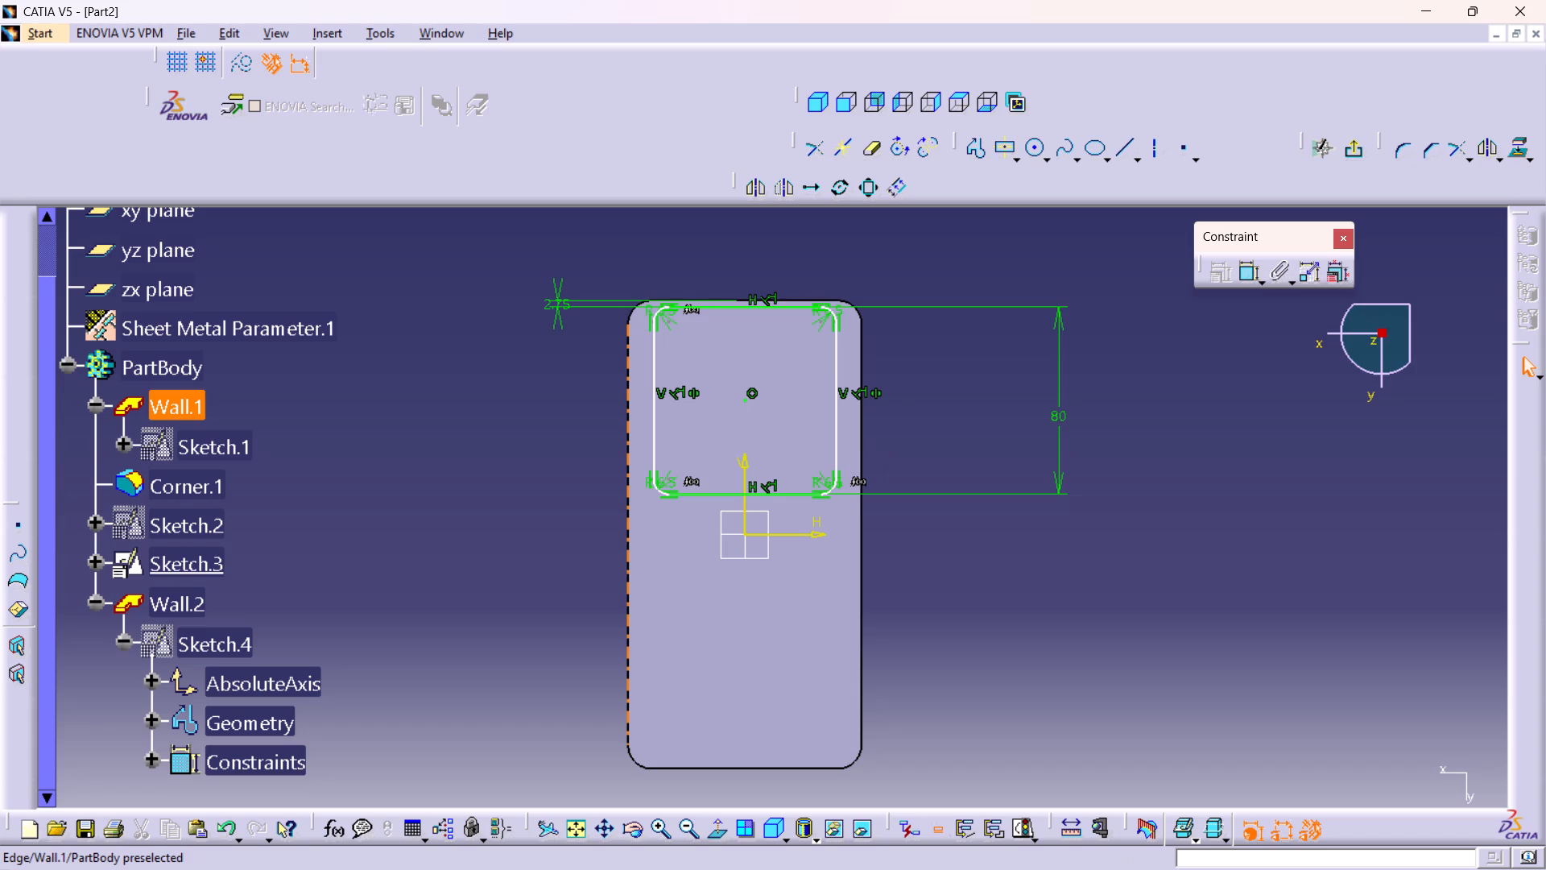
Dimension the length of the rounded rectangle's upper straight edge, placing the dimension above the wall.
middle_click_drag(704, 420, 705, 373)
right_click(704, 420)
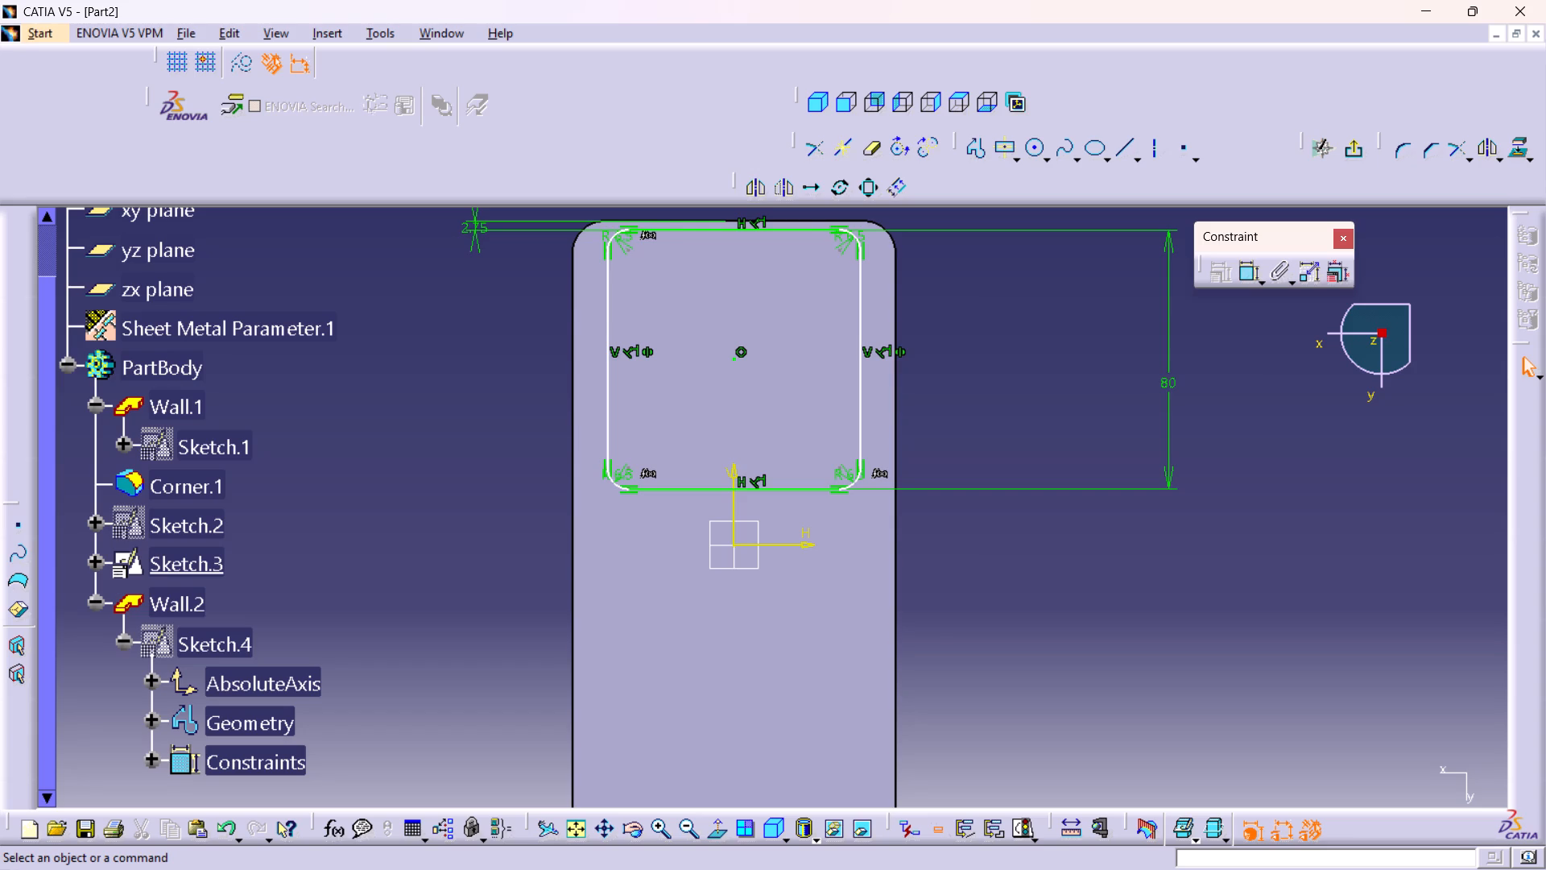
middle_click_drag(705, 397, 706, 594)
left_click(796, 426)
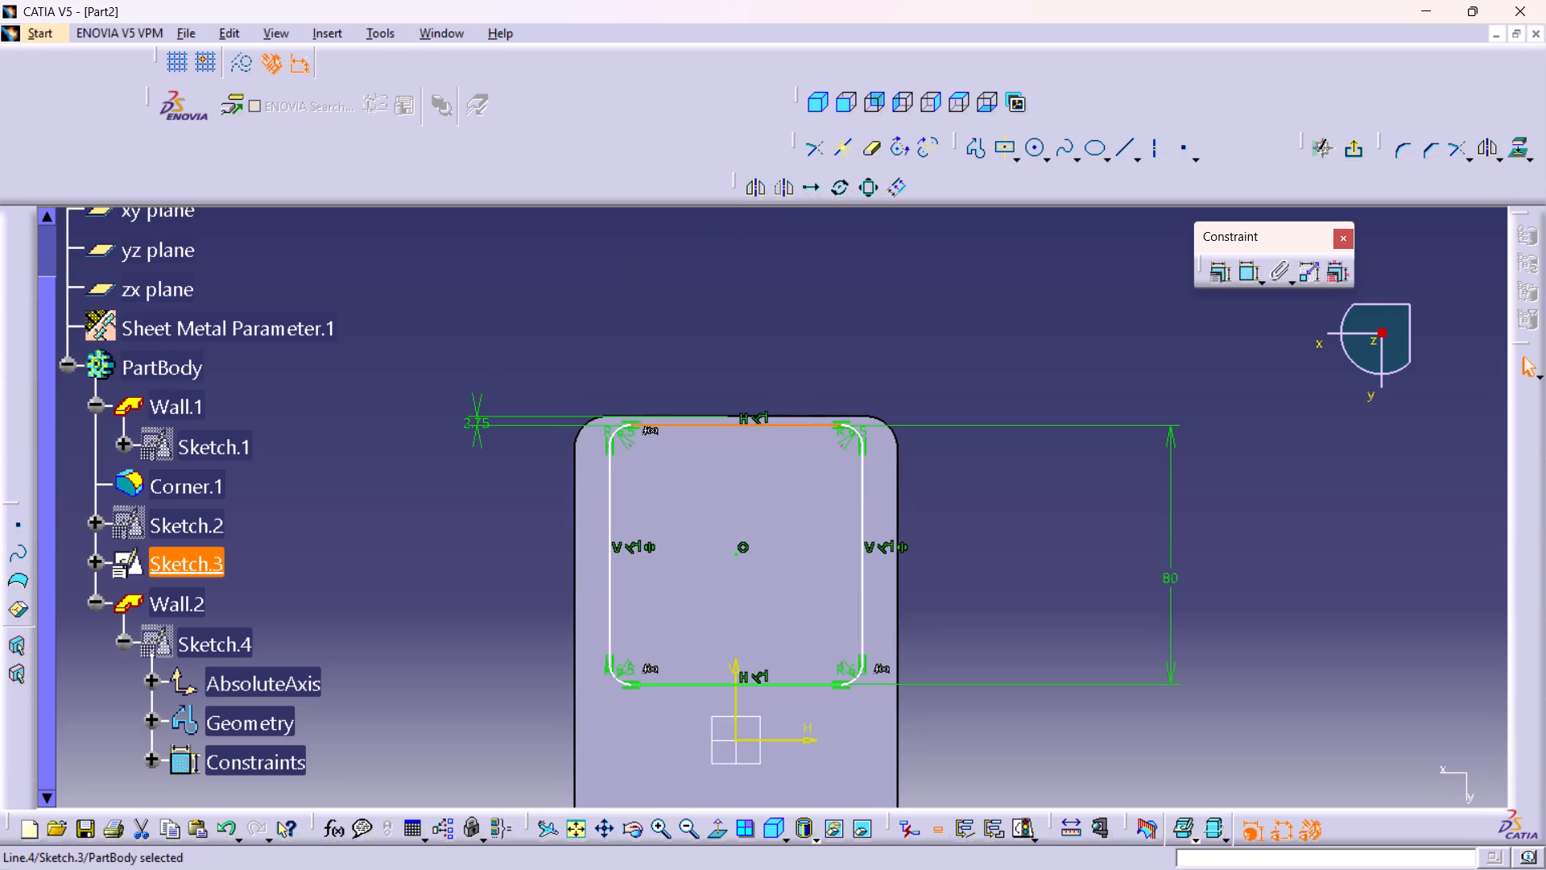
double_click(1249, 271)
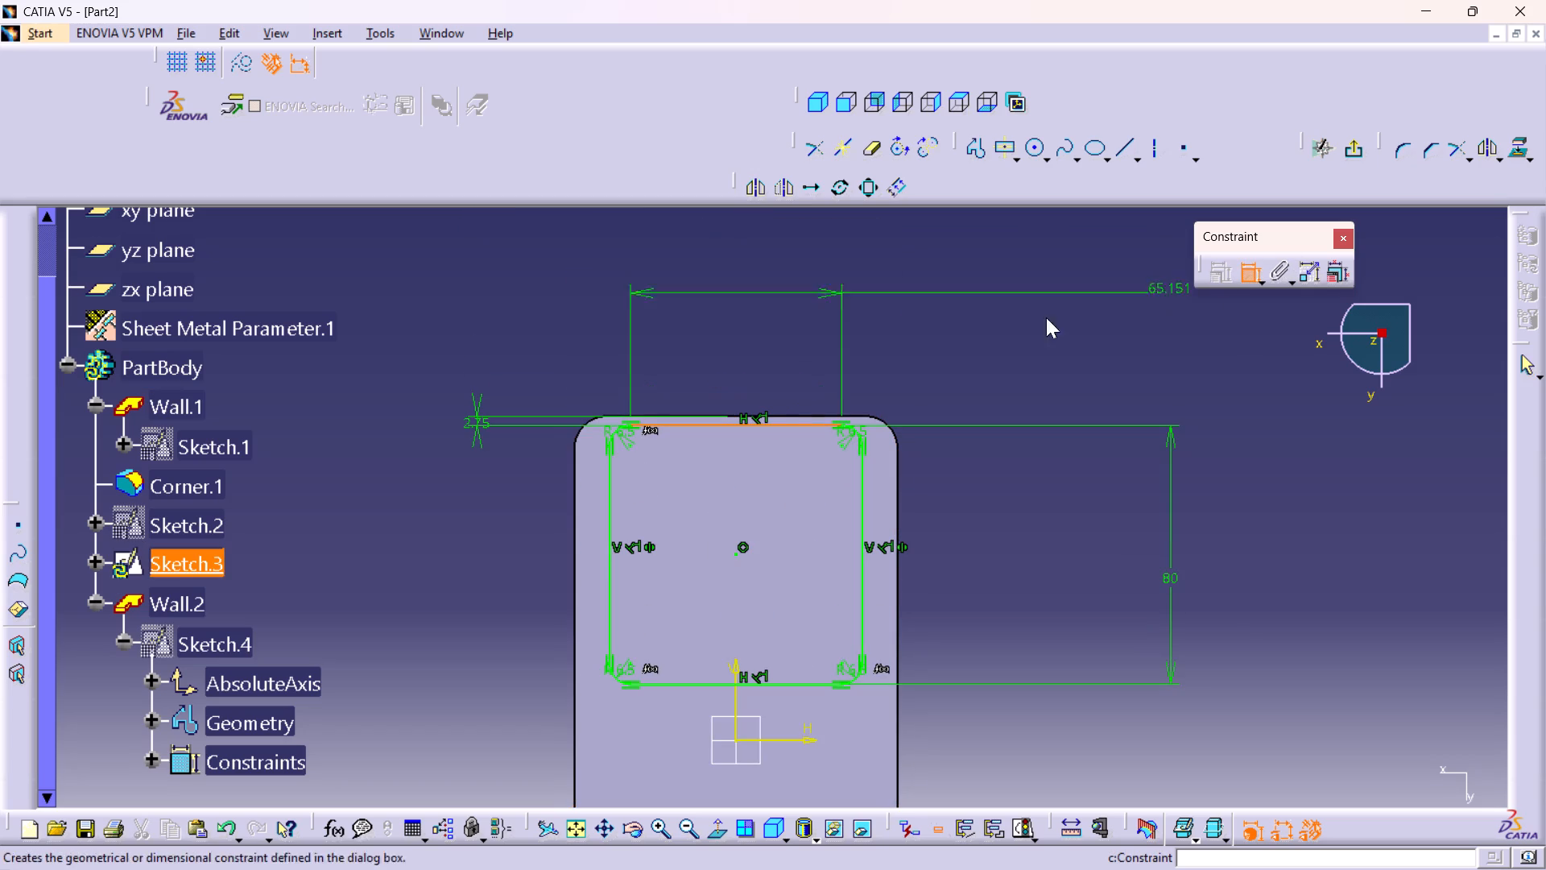
left_click(756, 368)
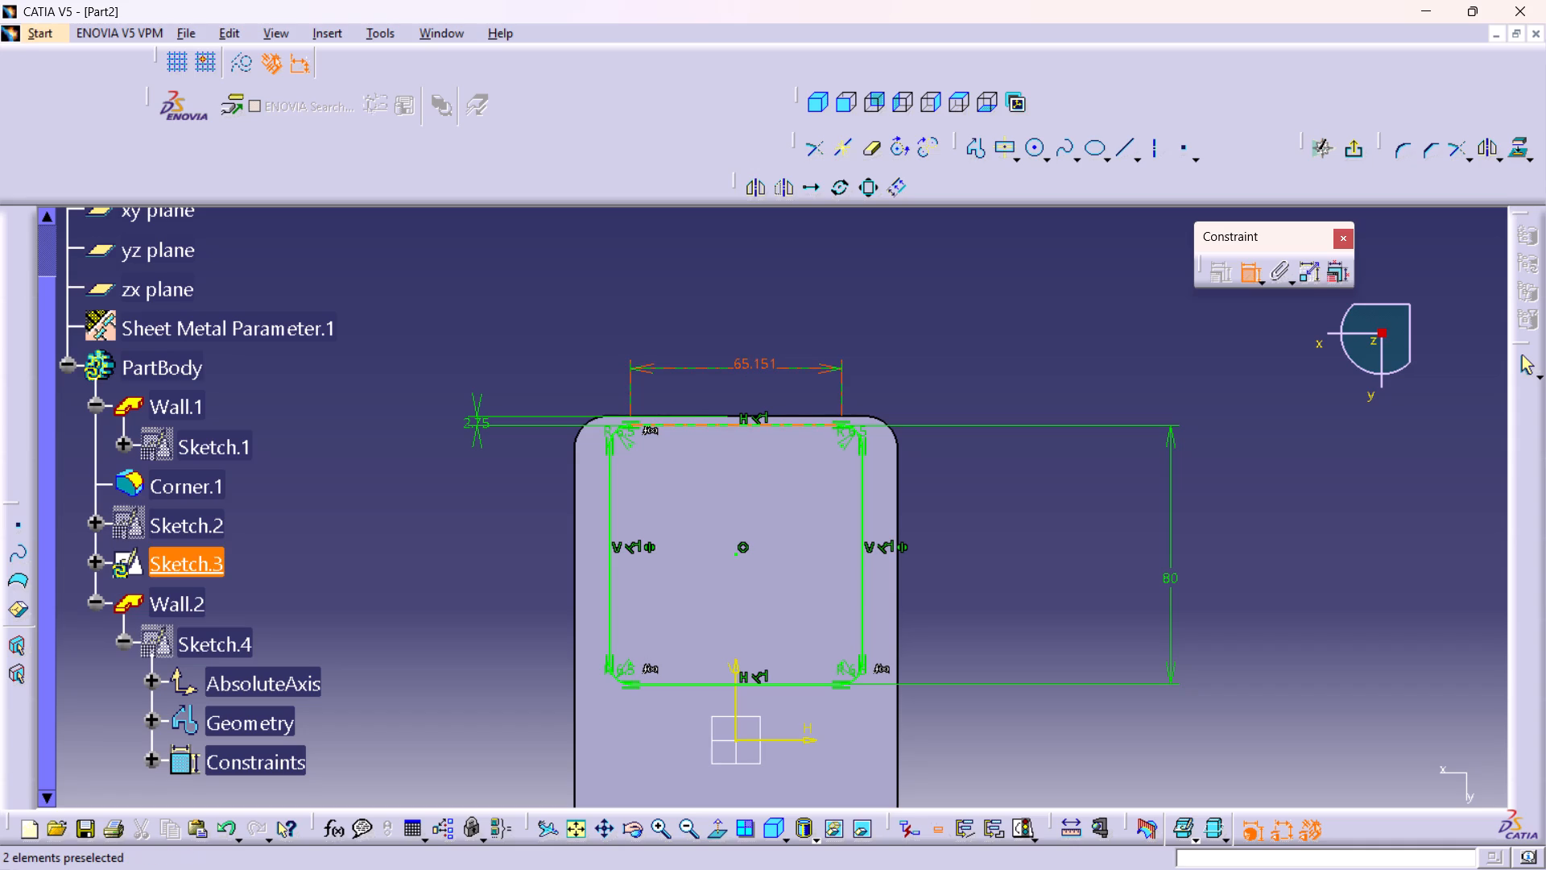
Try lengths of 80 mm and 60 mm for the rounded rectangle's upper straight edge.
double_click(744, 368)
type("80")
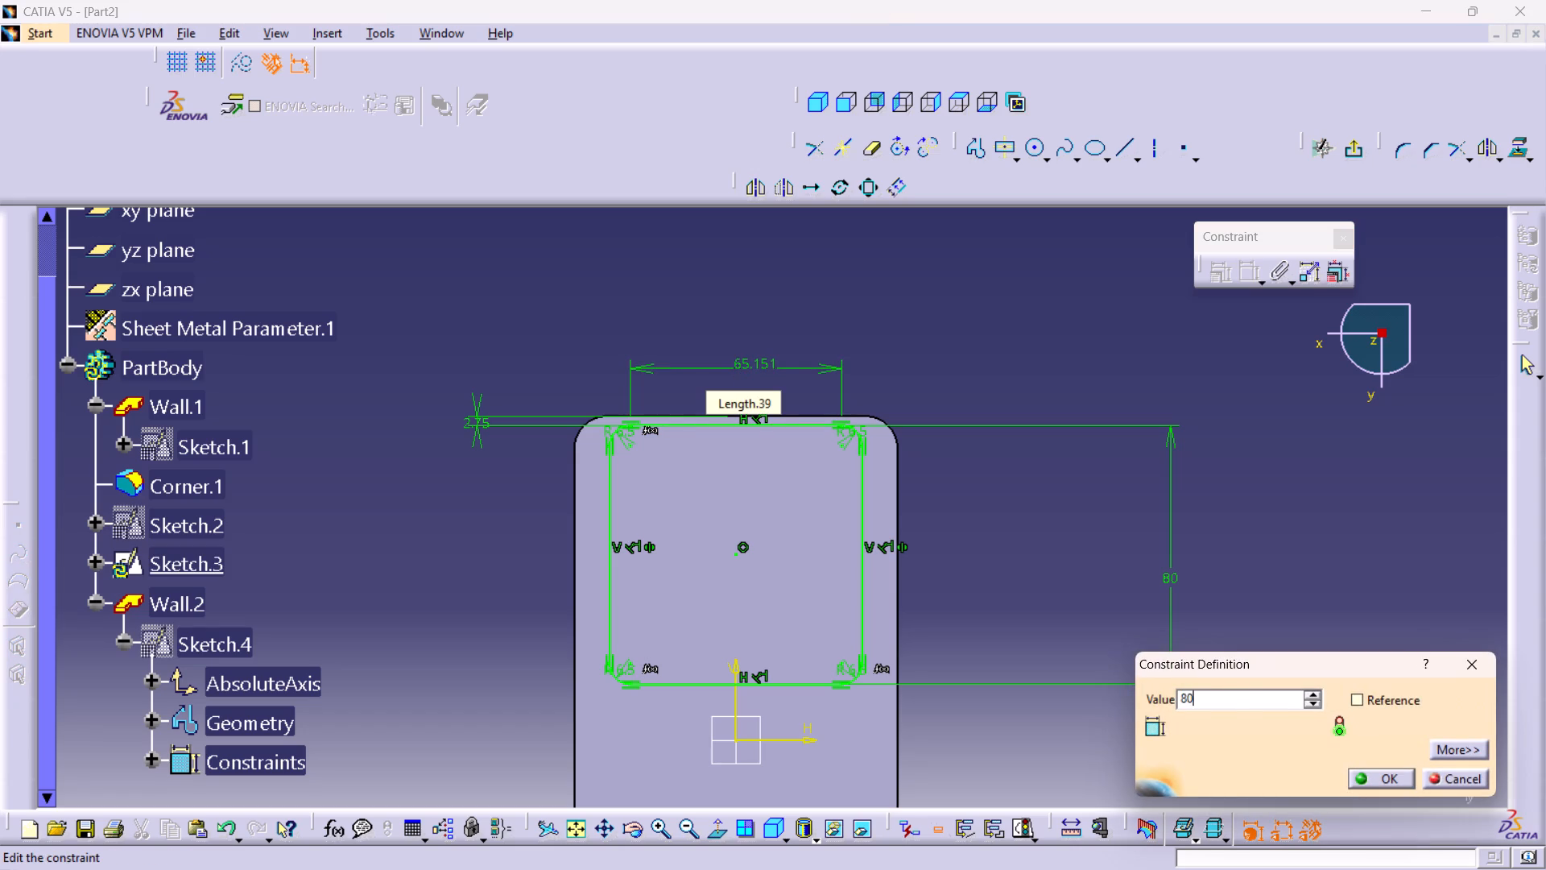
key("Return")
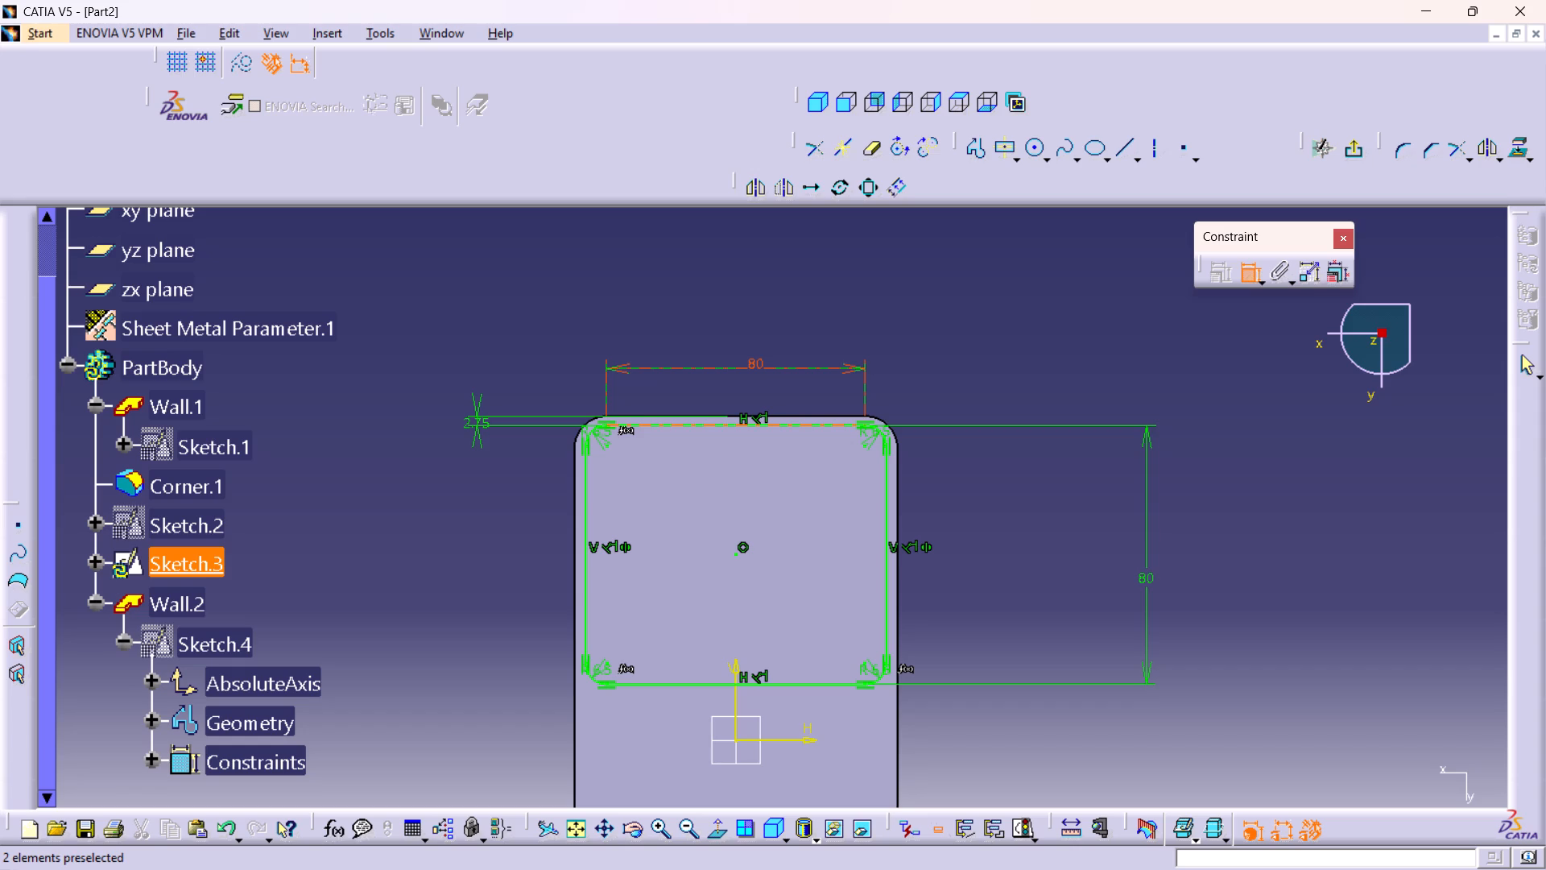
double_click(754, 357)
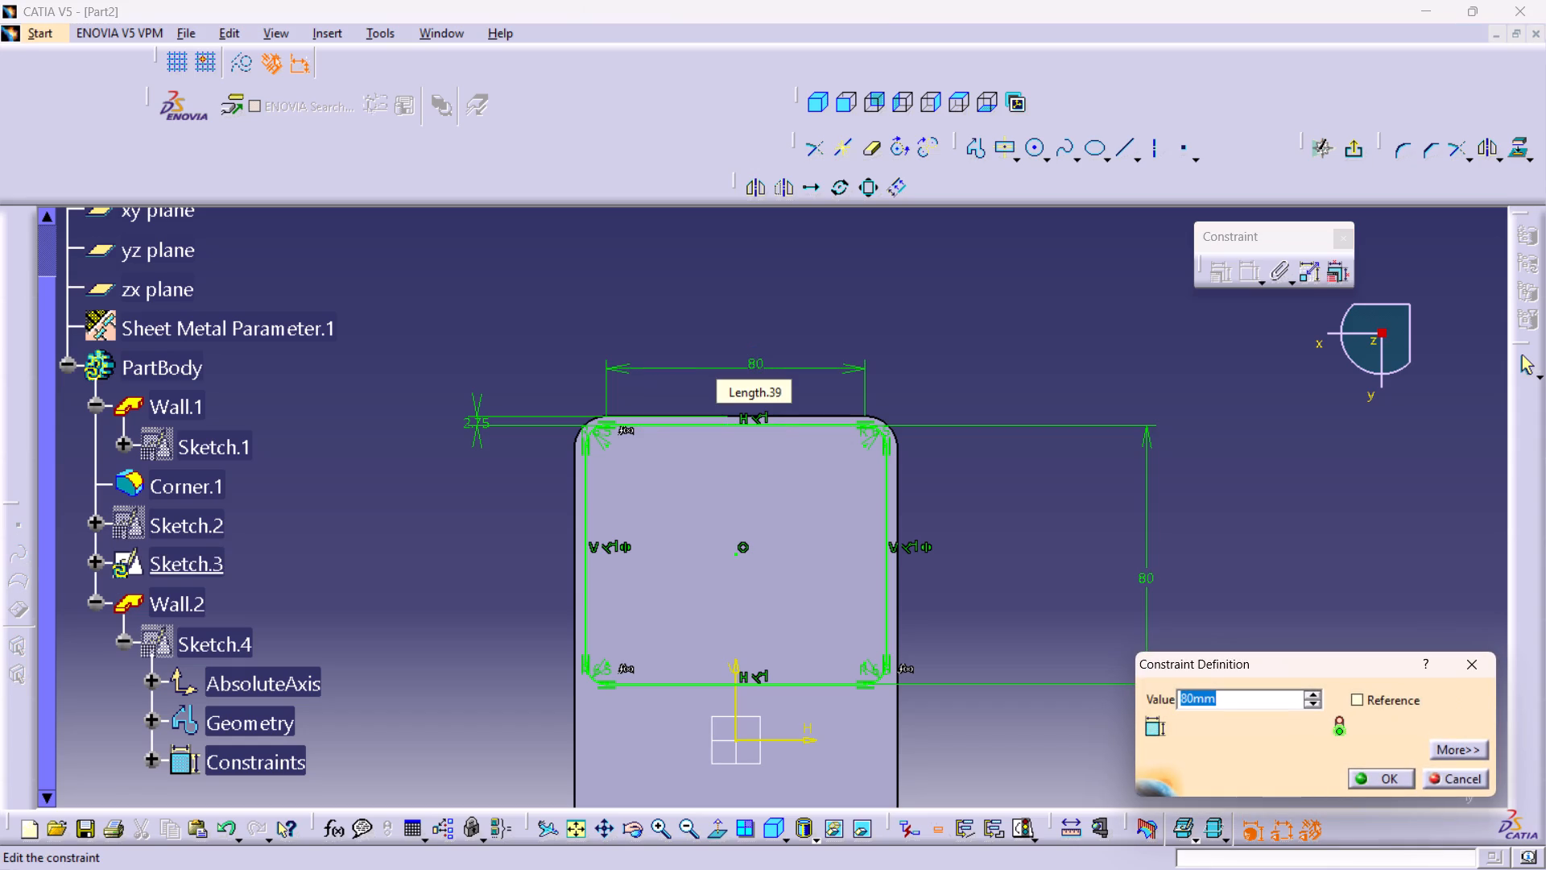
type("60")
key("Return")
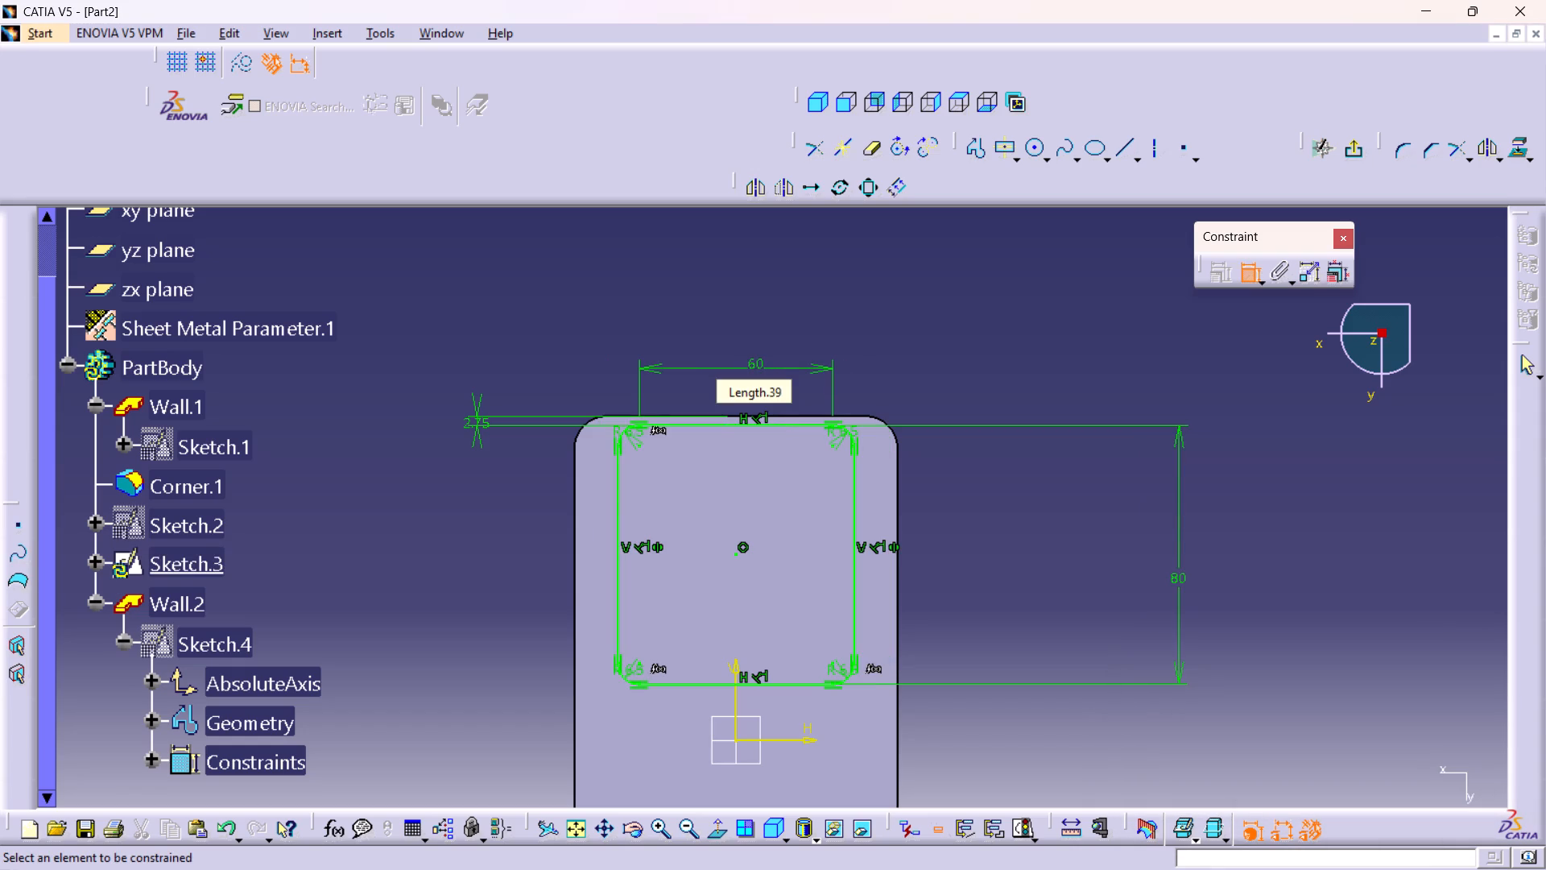
Set the length of the rounded rectangle's upper straight edge to 70 mm.
double_click(754, 357)
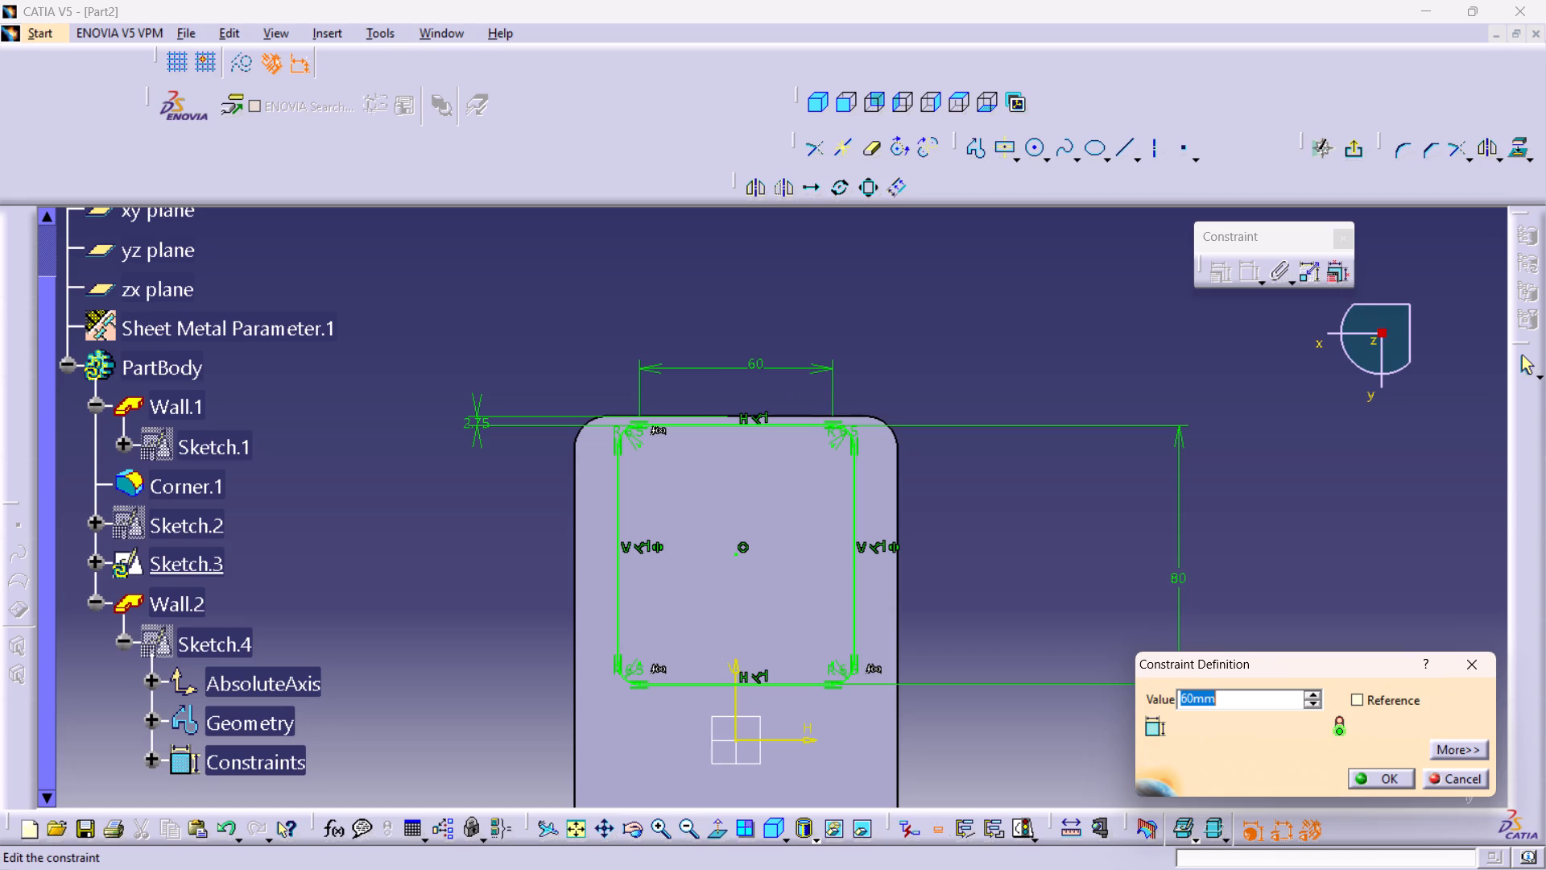
double_click(754, 355)
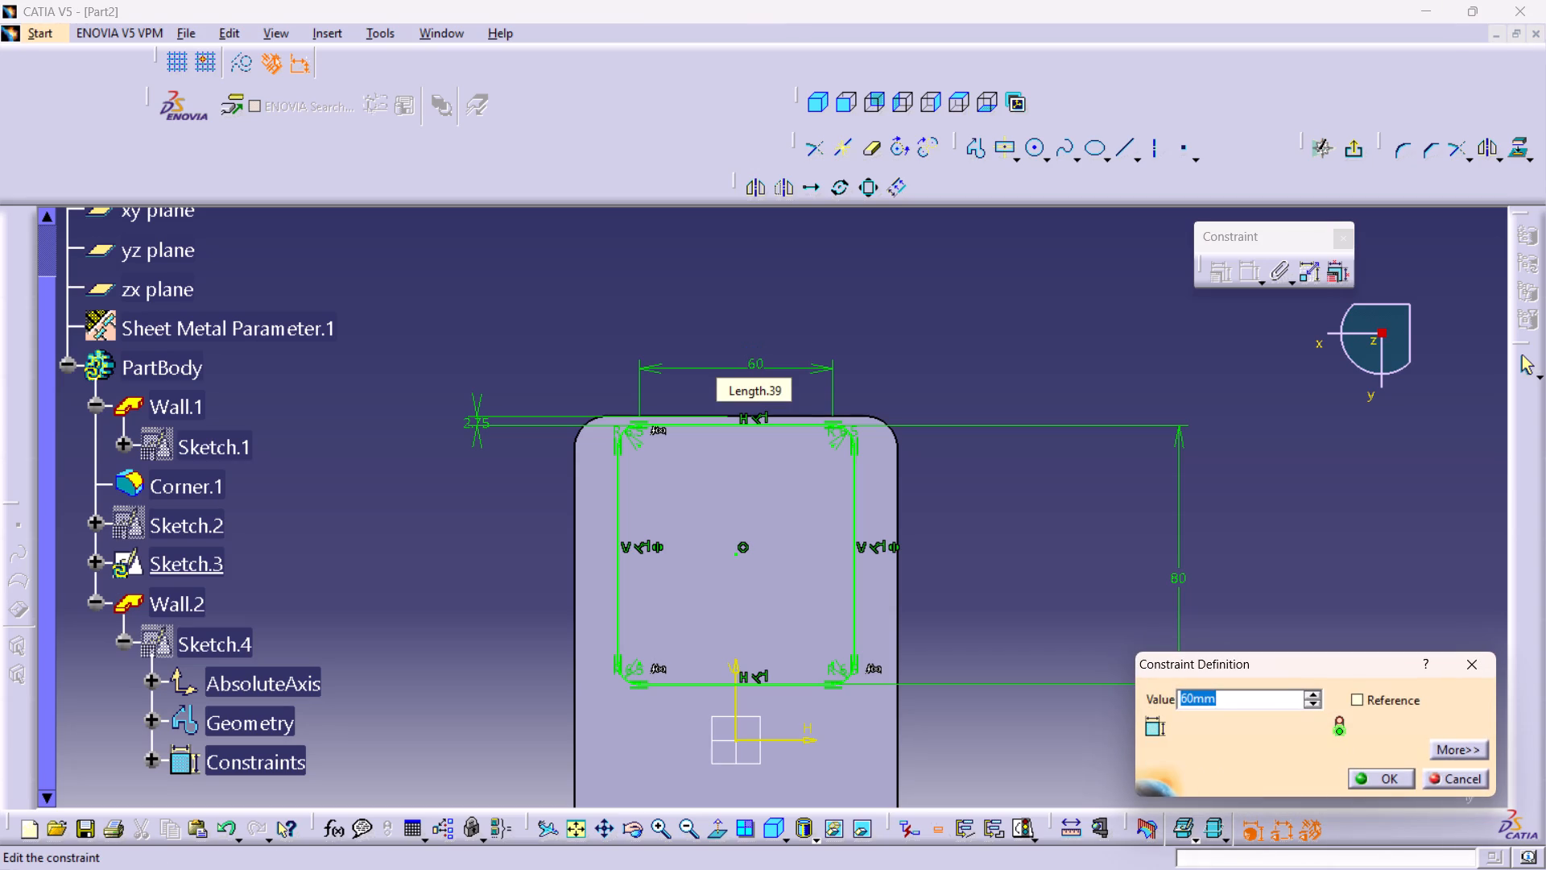
type("70")
key("Return")
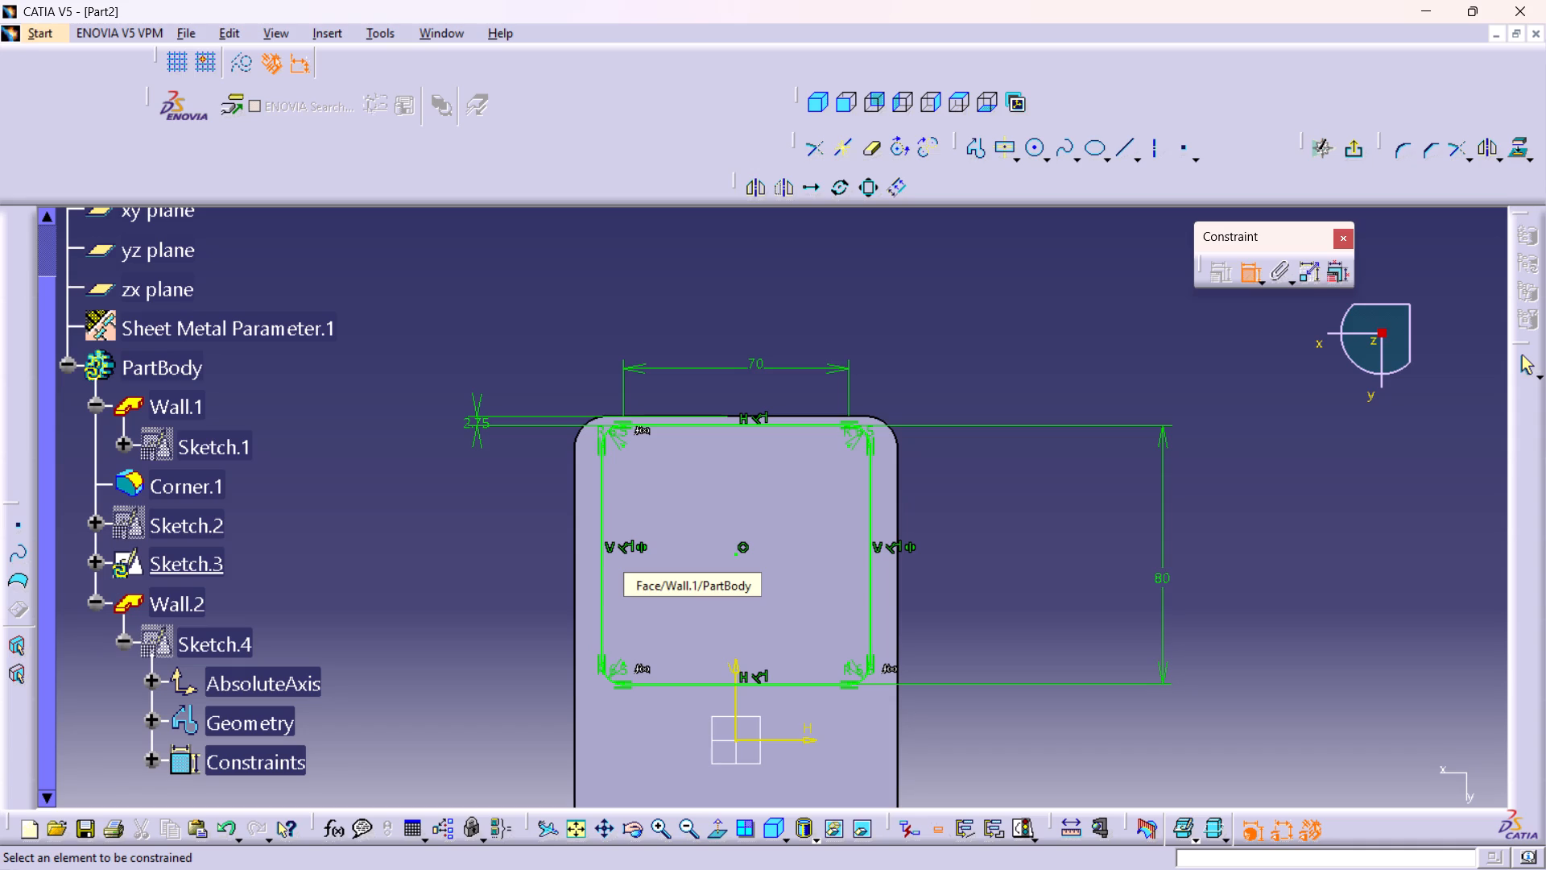
Exit the rounded rectangle's sketch, Sketch.3, and return to the sheet metal part.
scroll(714, 538, "up", 2)
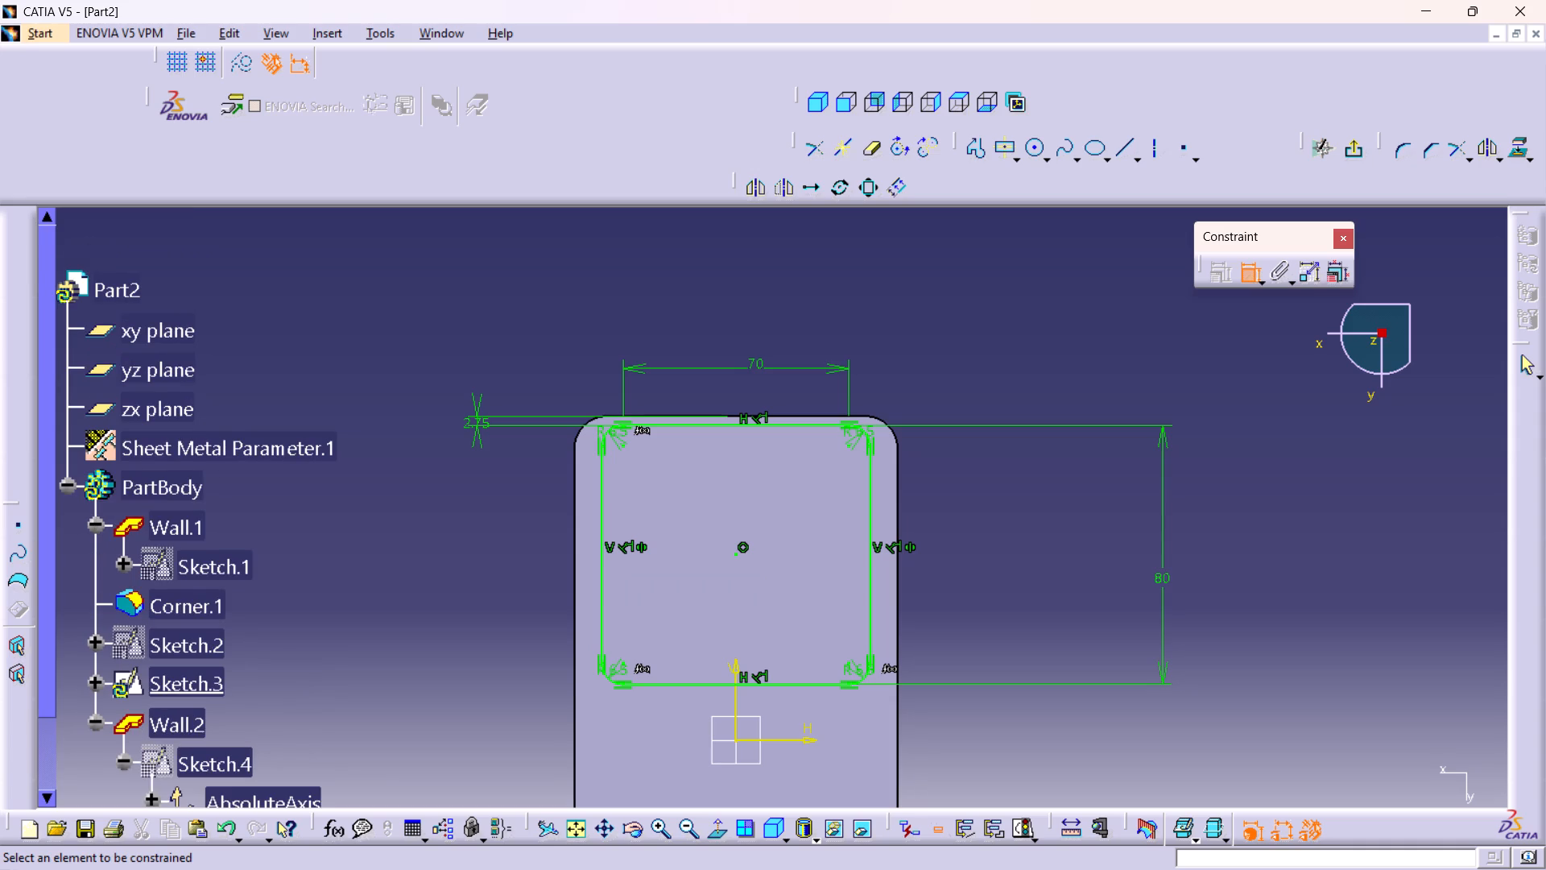
scroll(77, 383, "down", 2)
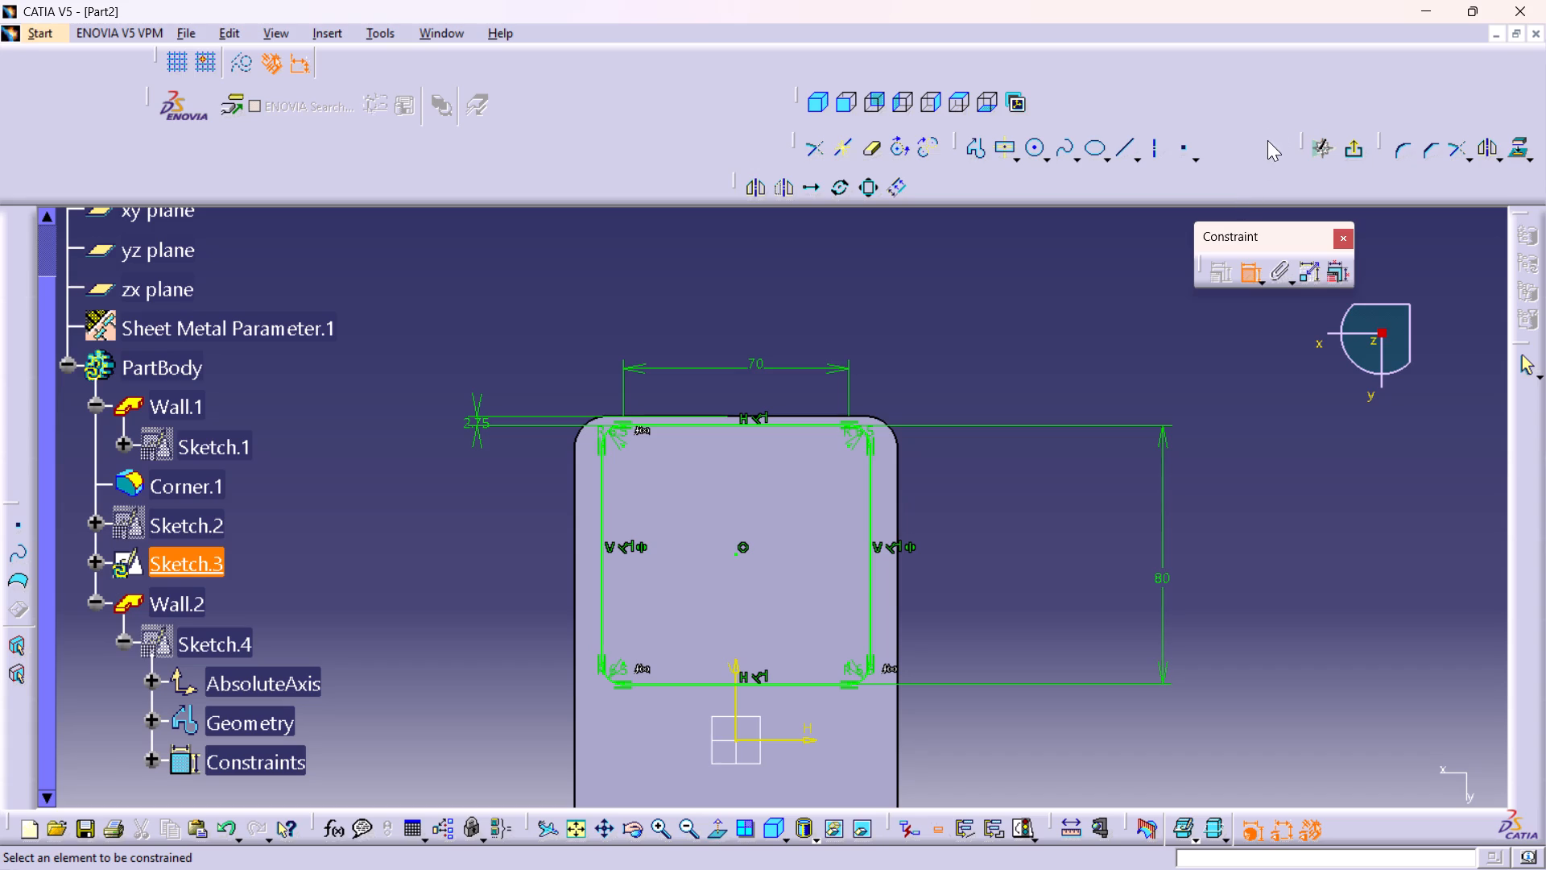
left_click(1351, 147)
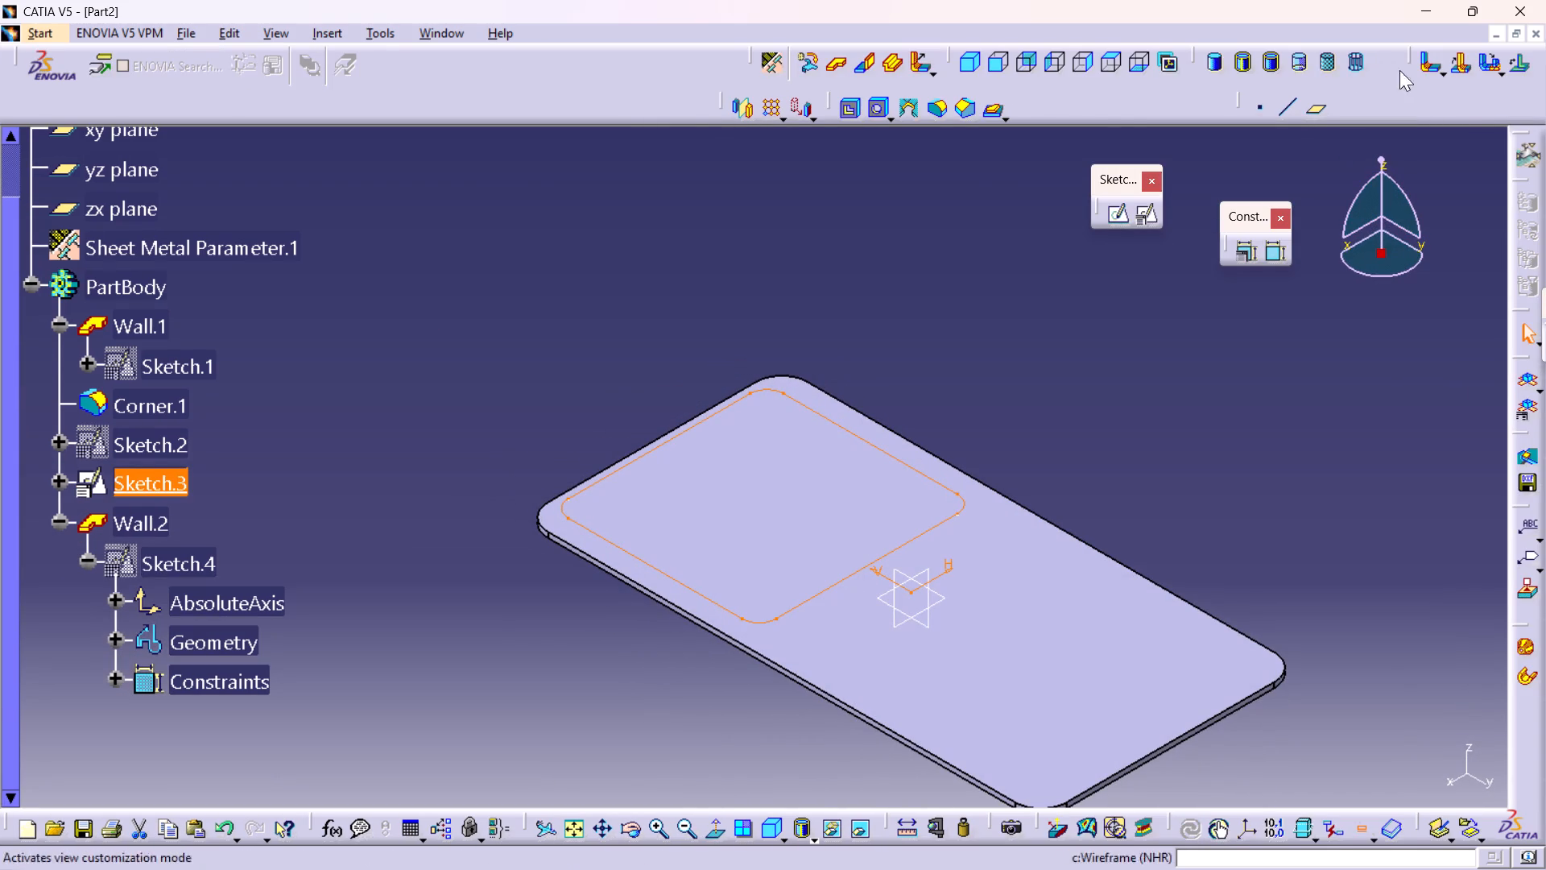
Start inserting a sheet metal feature with the rounded rectangle's sketch, Sketch.3, selected.
left_click(324, 32)
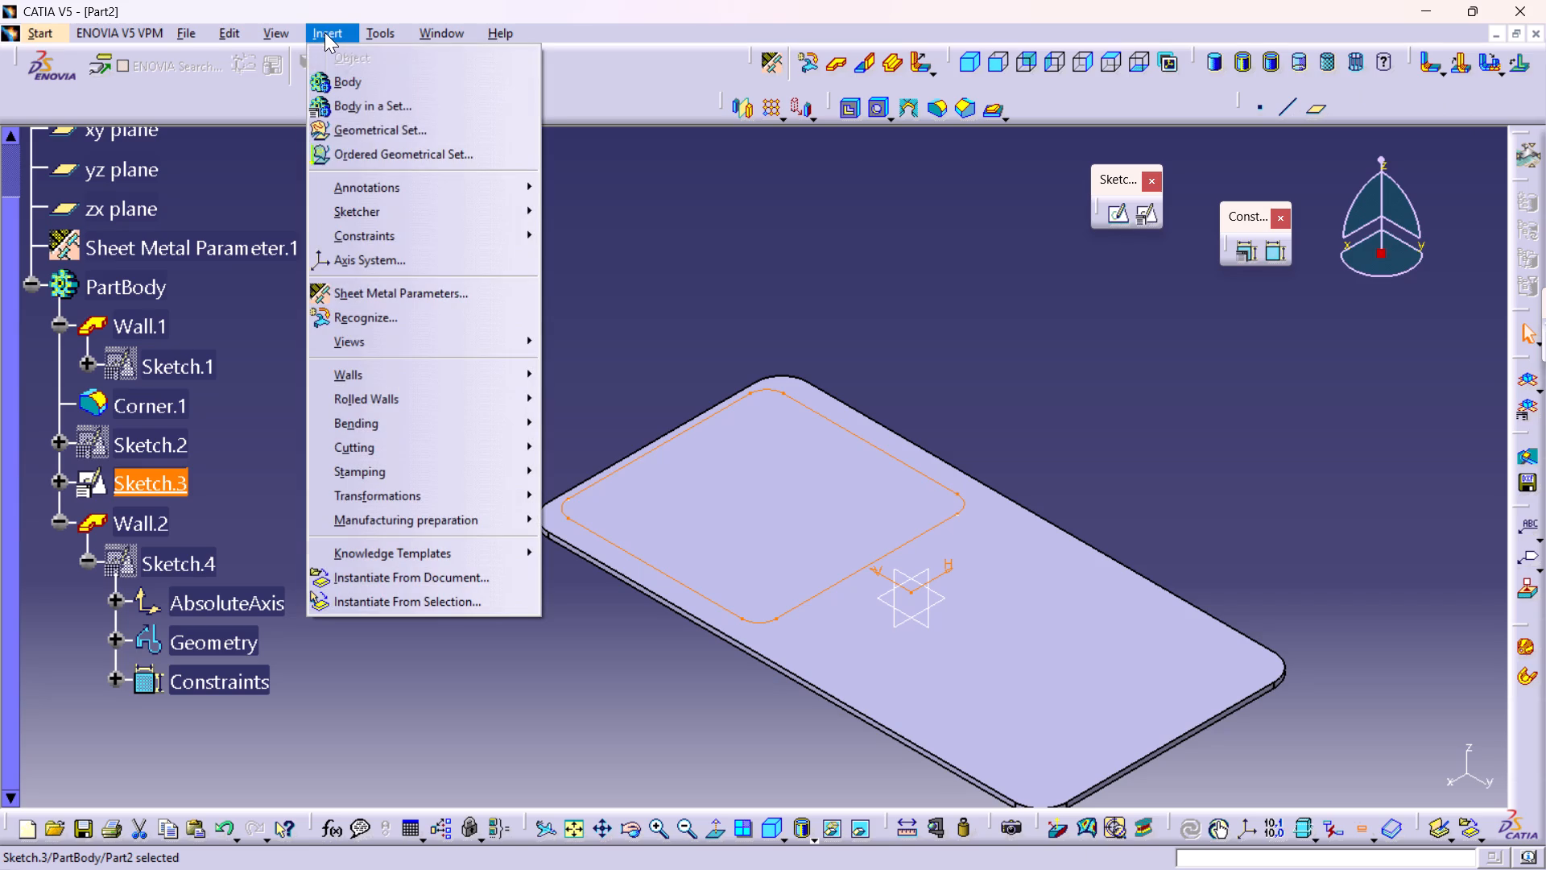
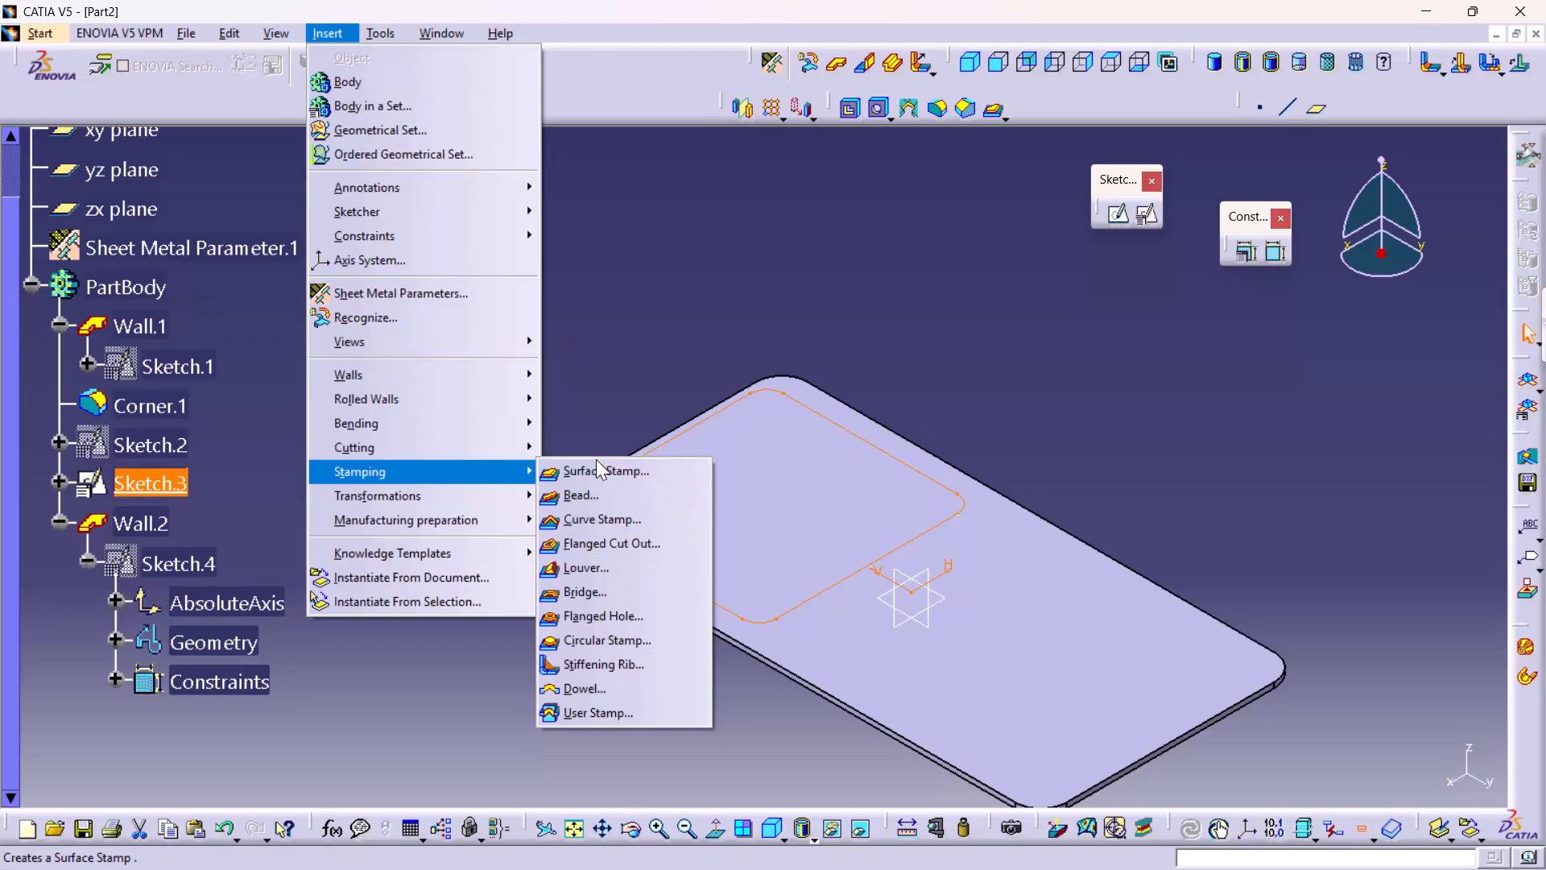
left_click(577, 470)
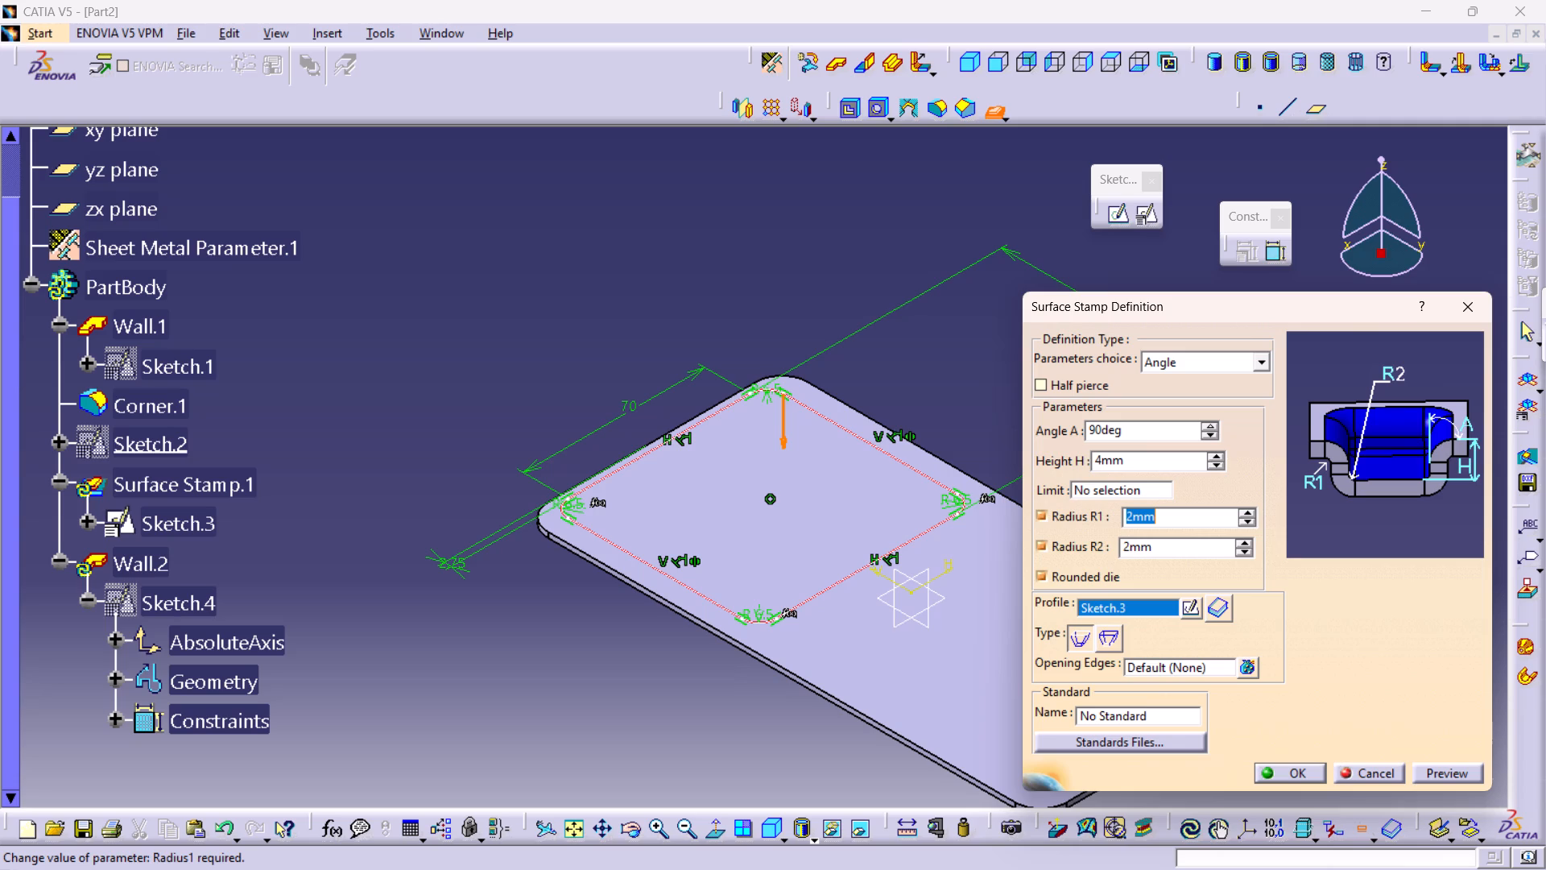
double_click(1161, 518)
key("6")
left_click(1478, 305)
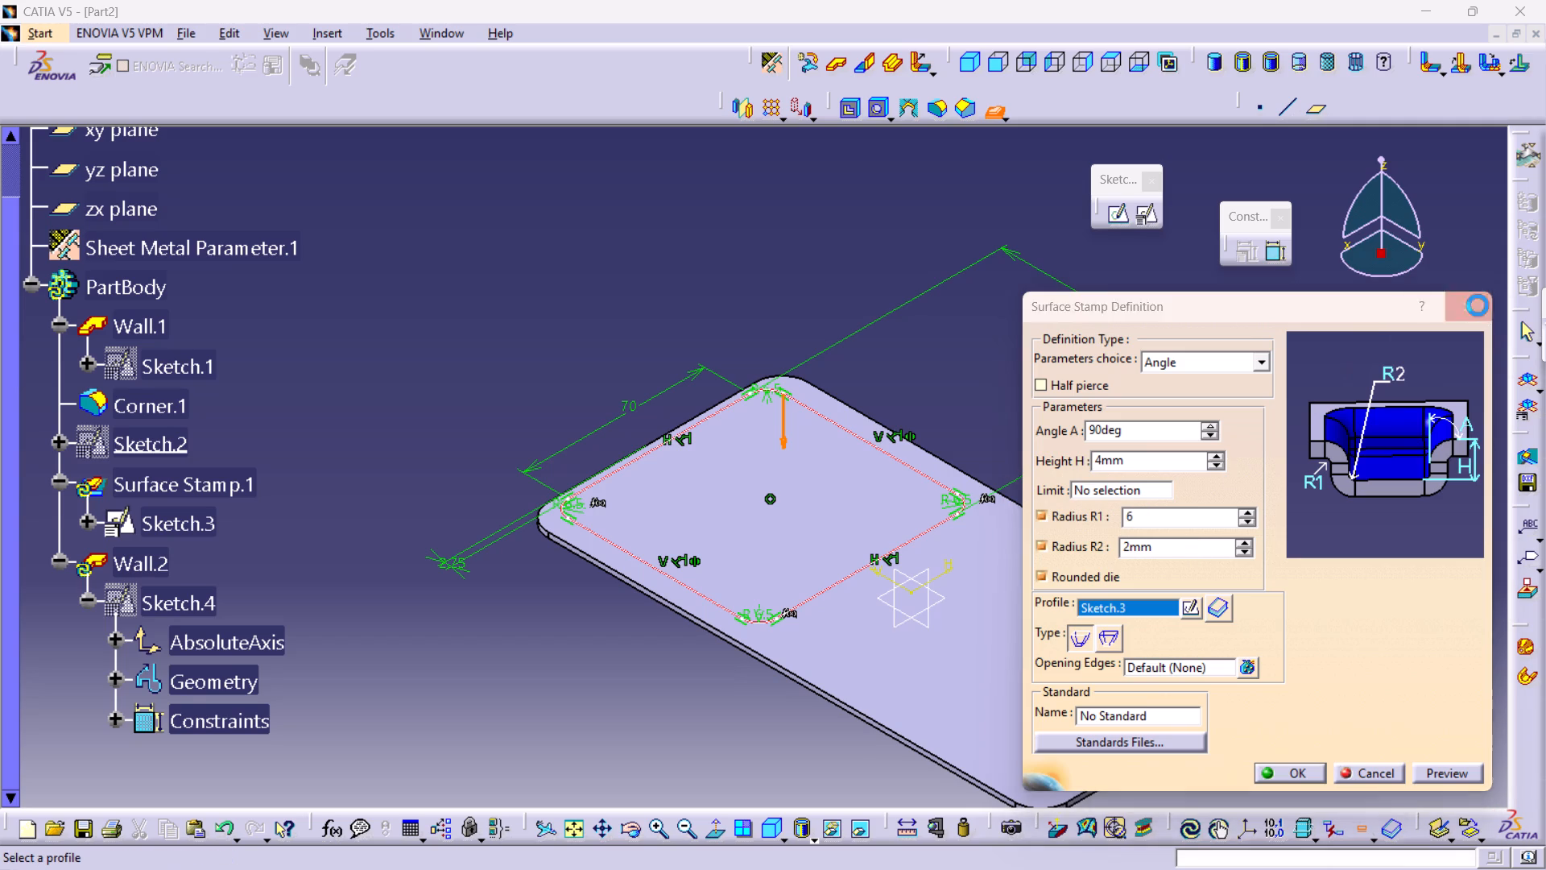
Open the rounded rectangle's sketch, Sketch.3, to check its dimensions, and return to the sheet metal part.
double_click(157, 483)
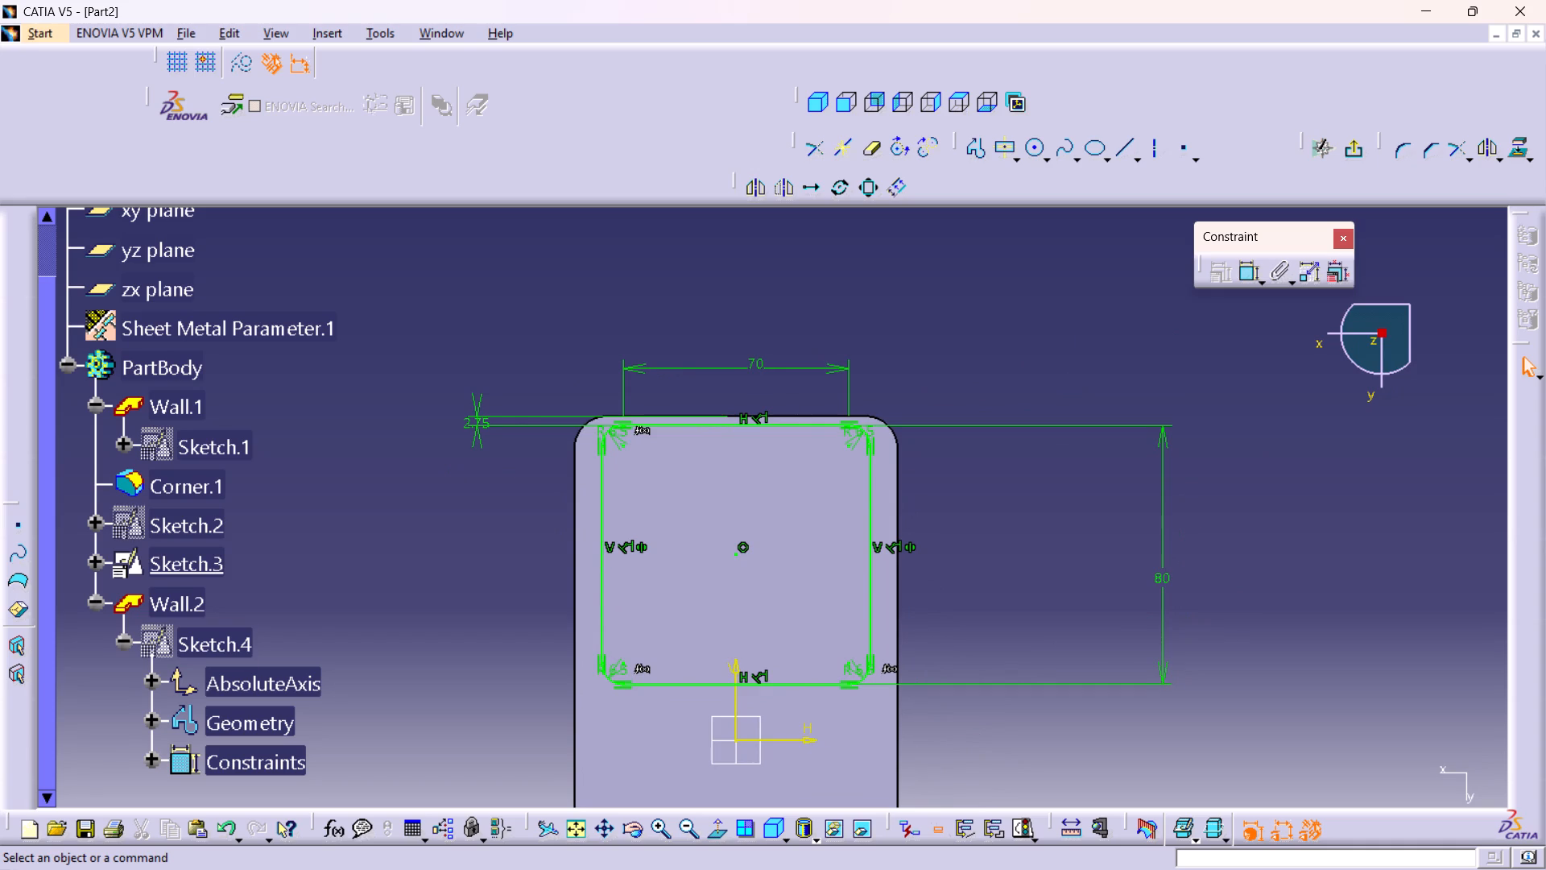
left_click(1361, 154)
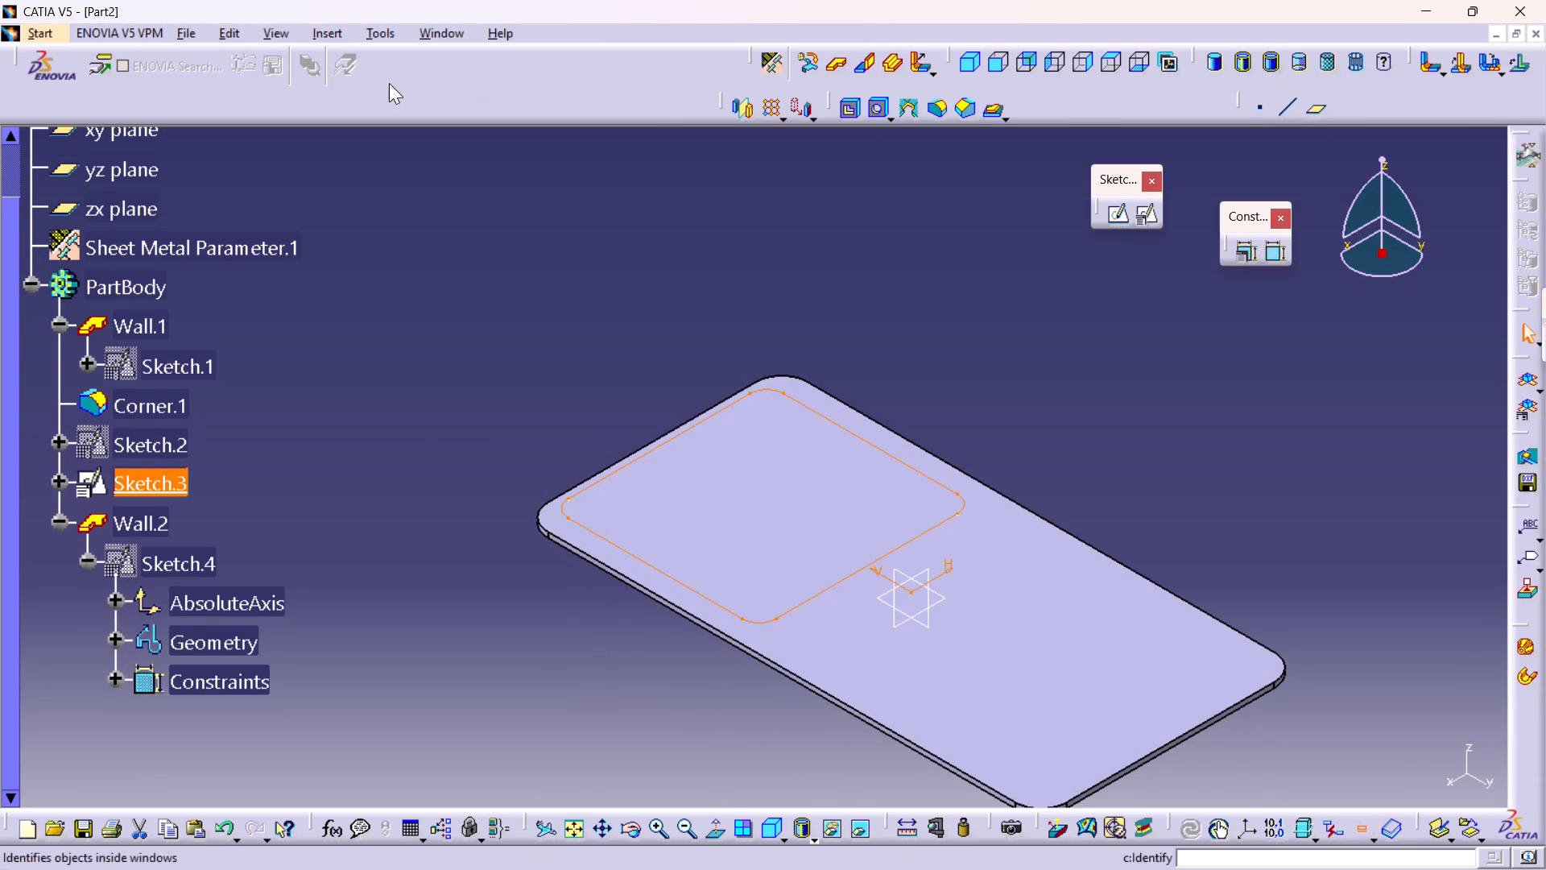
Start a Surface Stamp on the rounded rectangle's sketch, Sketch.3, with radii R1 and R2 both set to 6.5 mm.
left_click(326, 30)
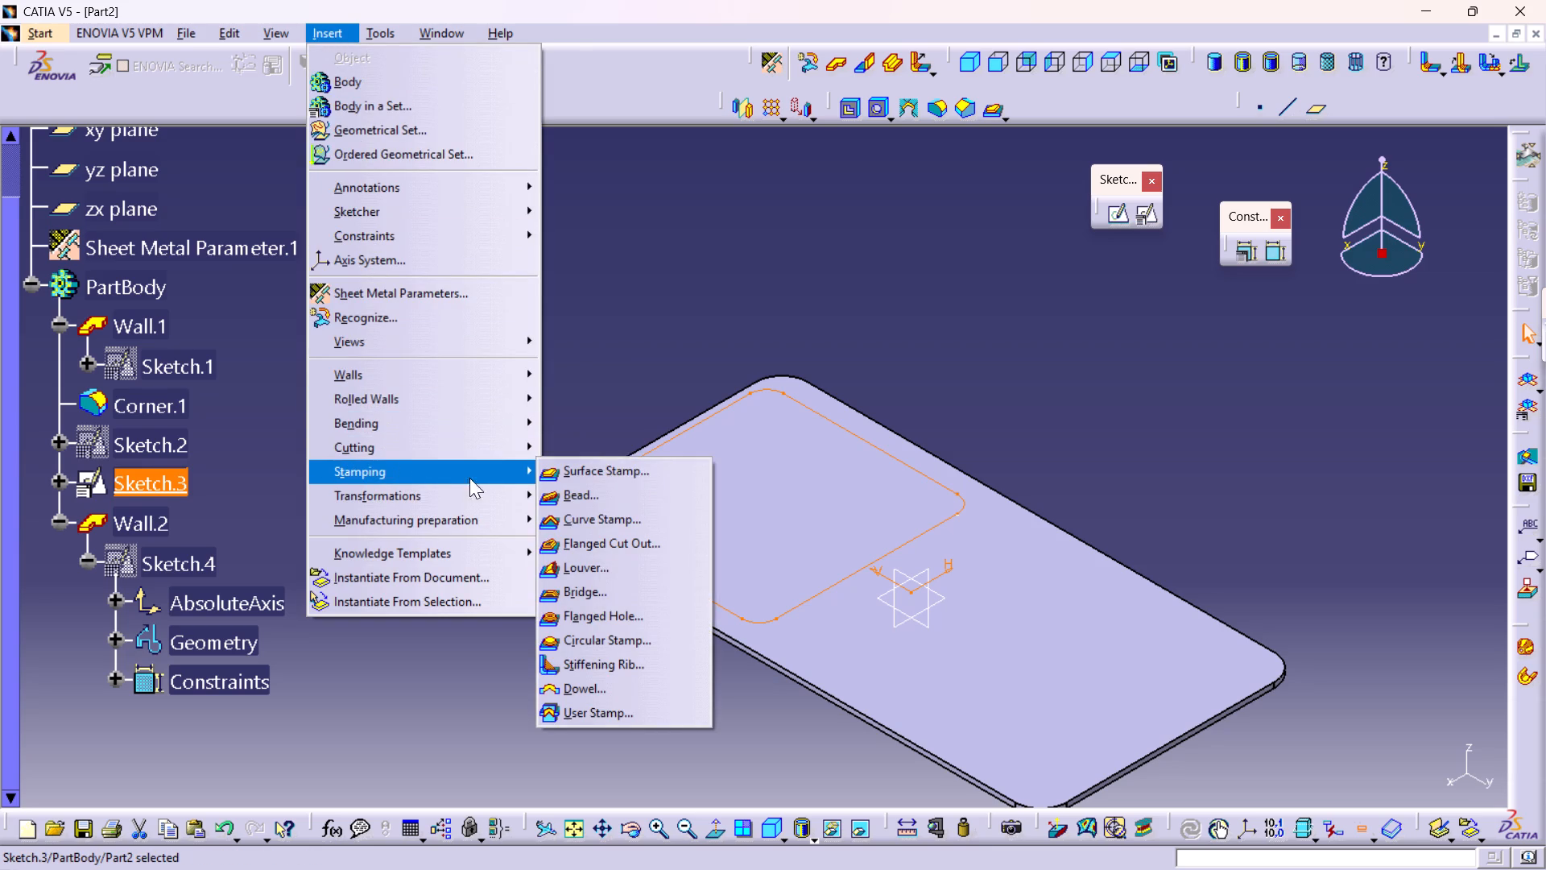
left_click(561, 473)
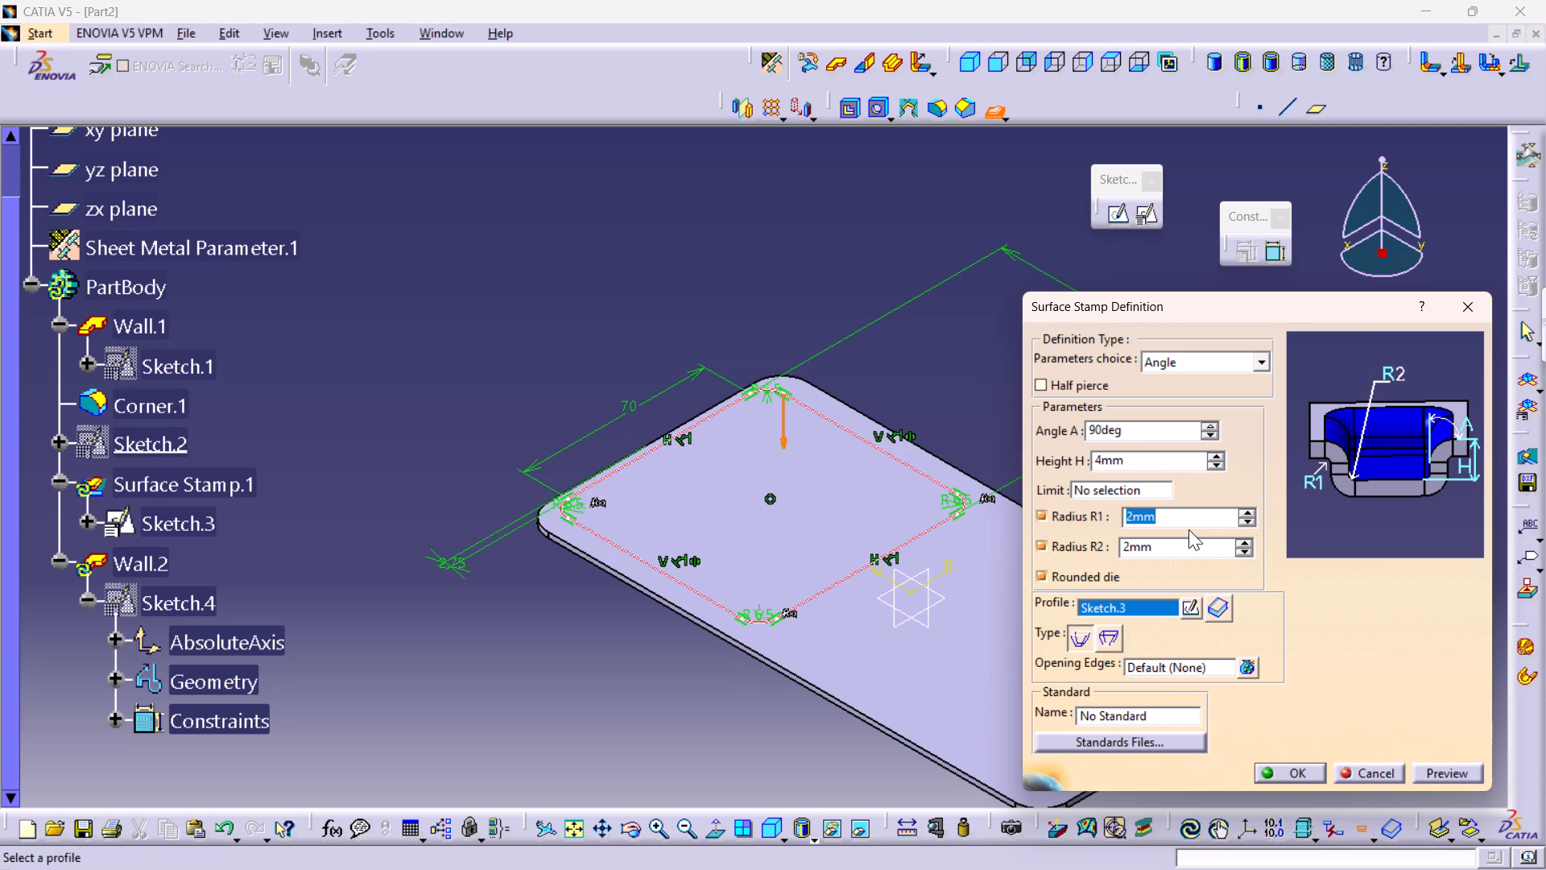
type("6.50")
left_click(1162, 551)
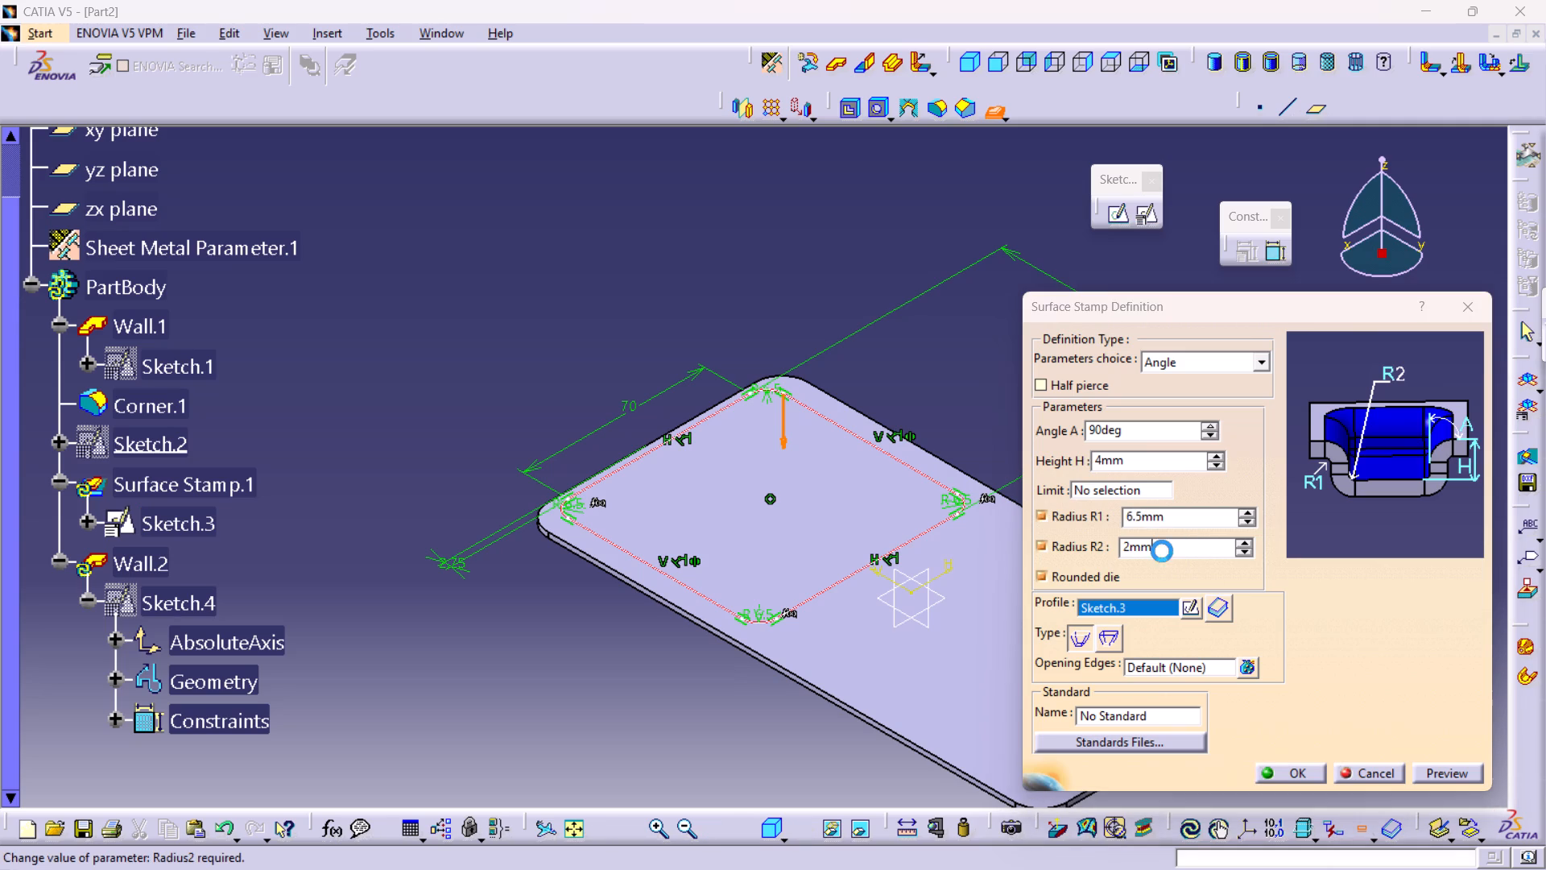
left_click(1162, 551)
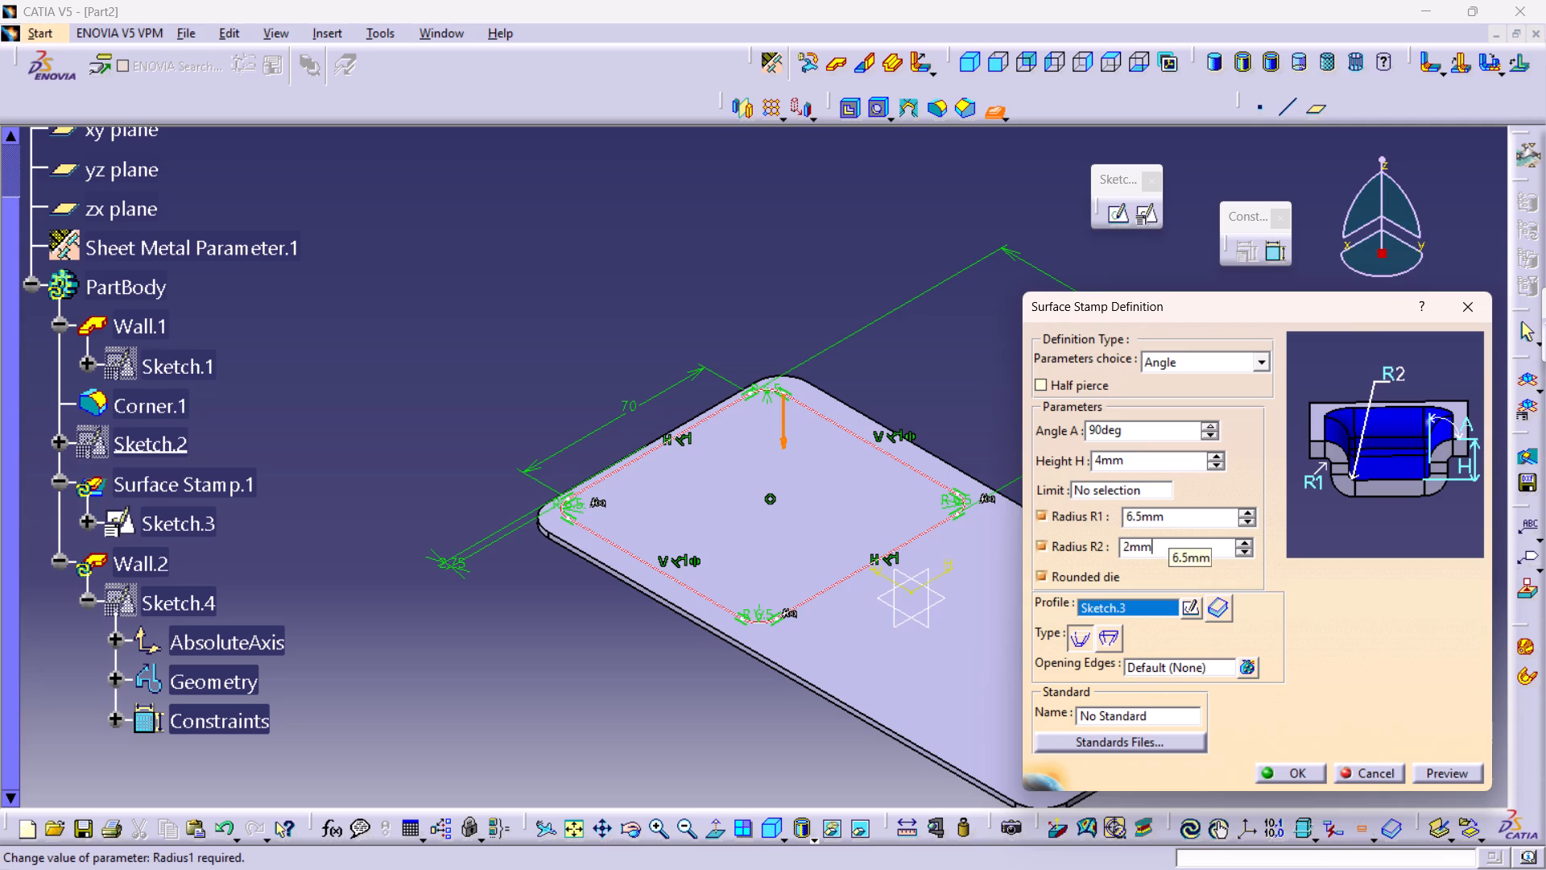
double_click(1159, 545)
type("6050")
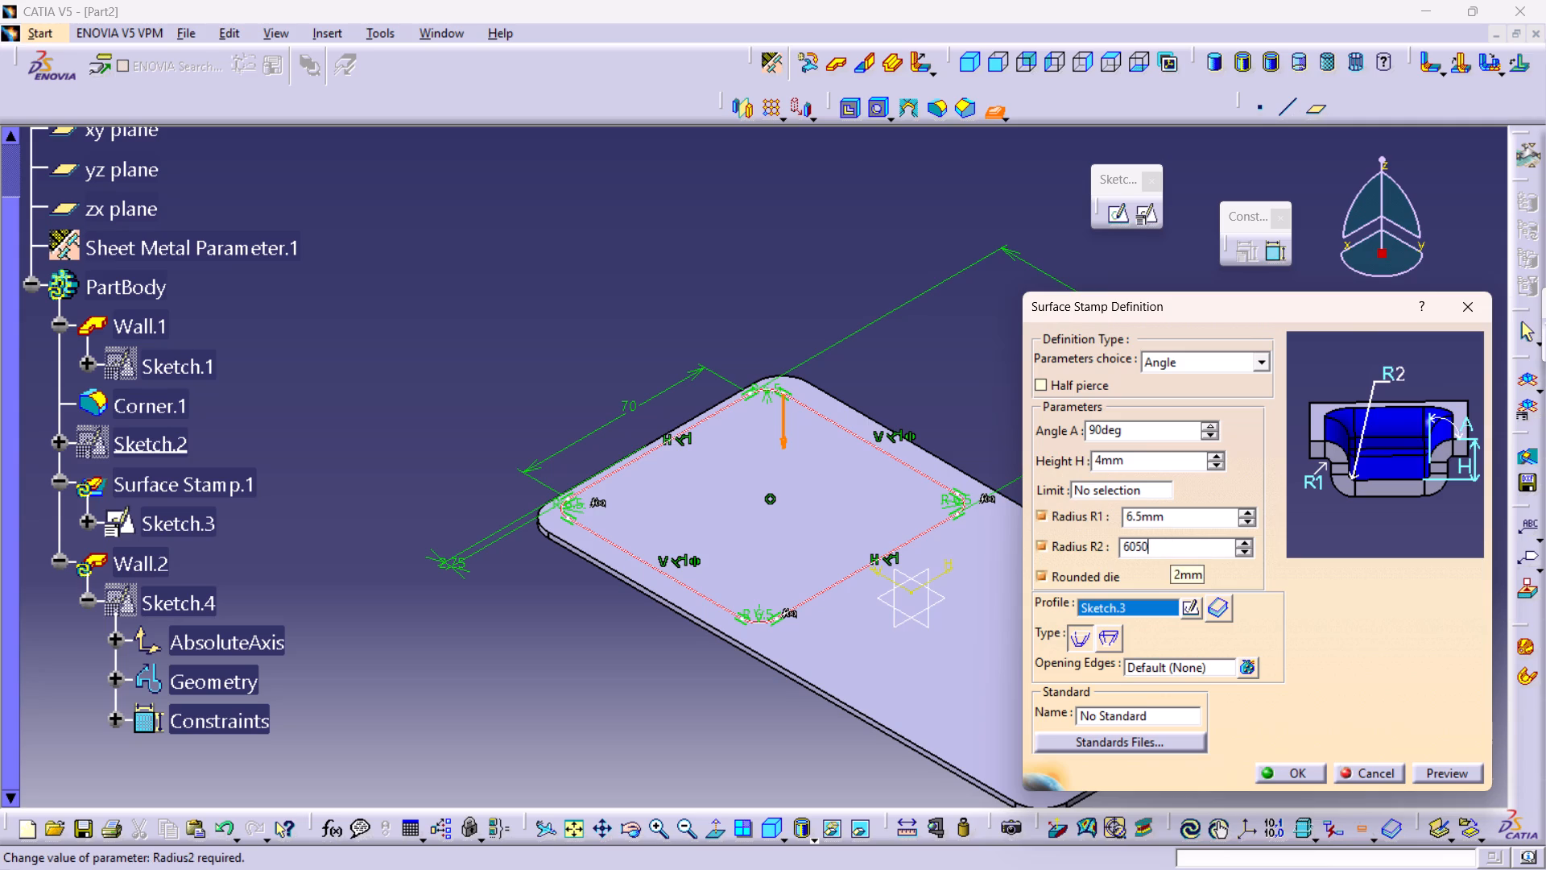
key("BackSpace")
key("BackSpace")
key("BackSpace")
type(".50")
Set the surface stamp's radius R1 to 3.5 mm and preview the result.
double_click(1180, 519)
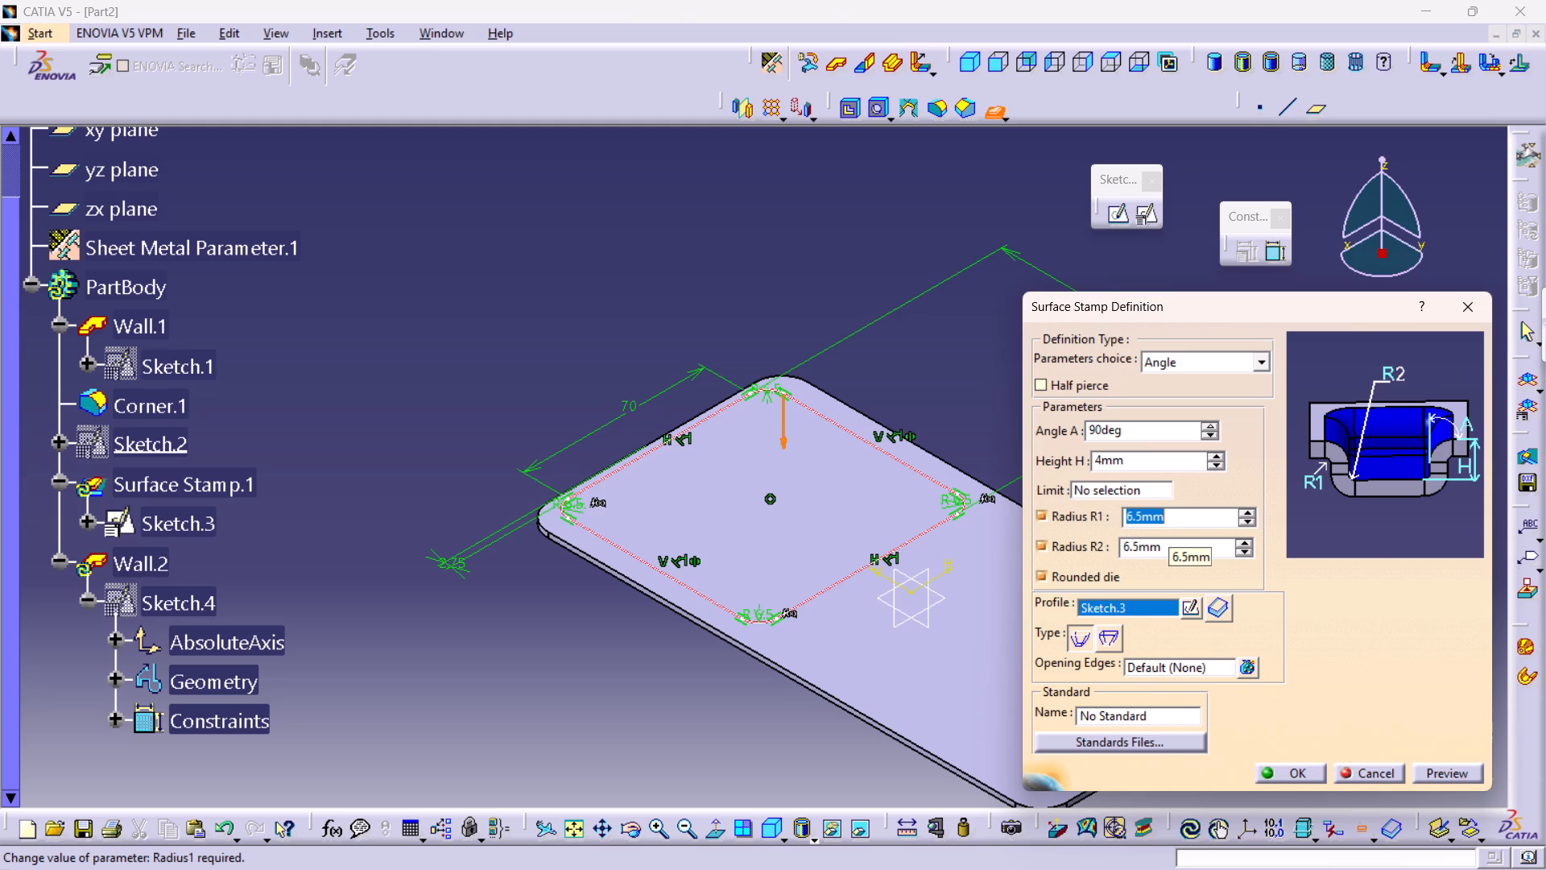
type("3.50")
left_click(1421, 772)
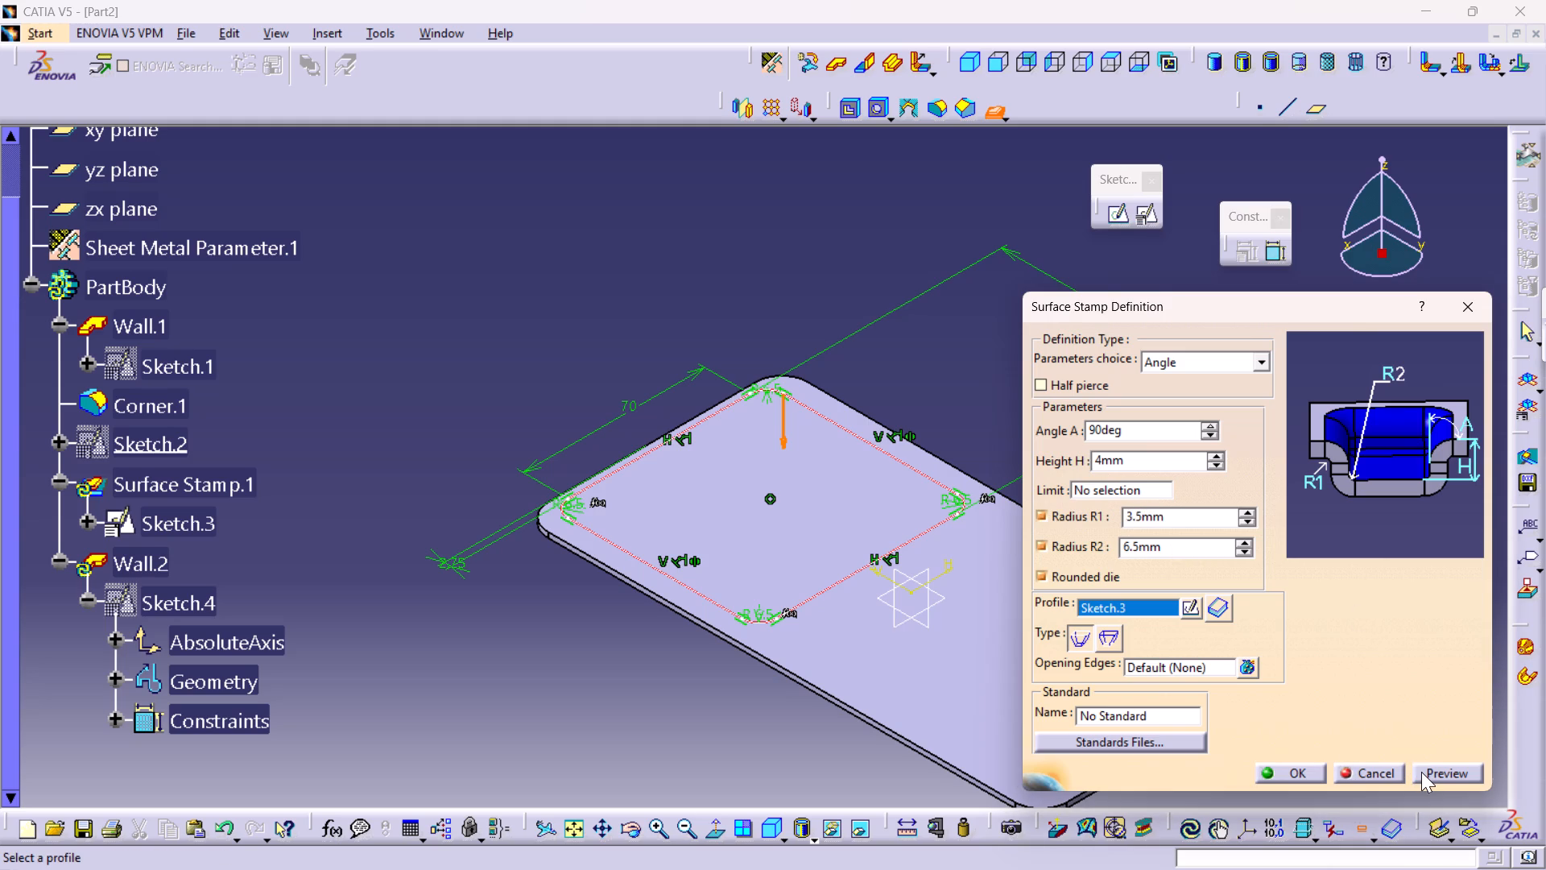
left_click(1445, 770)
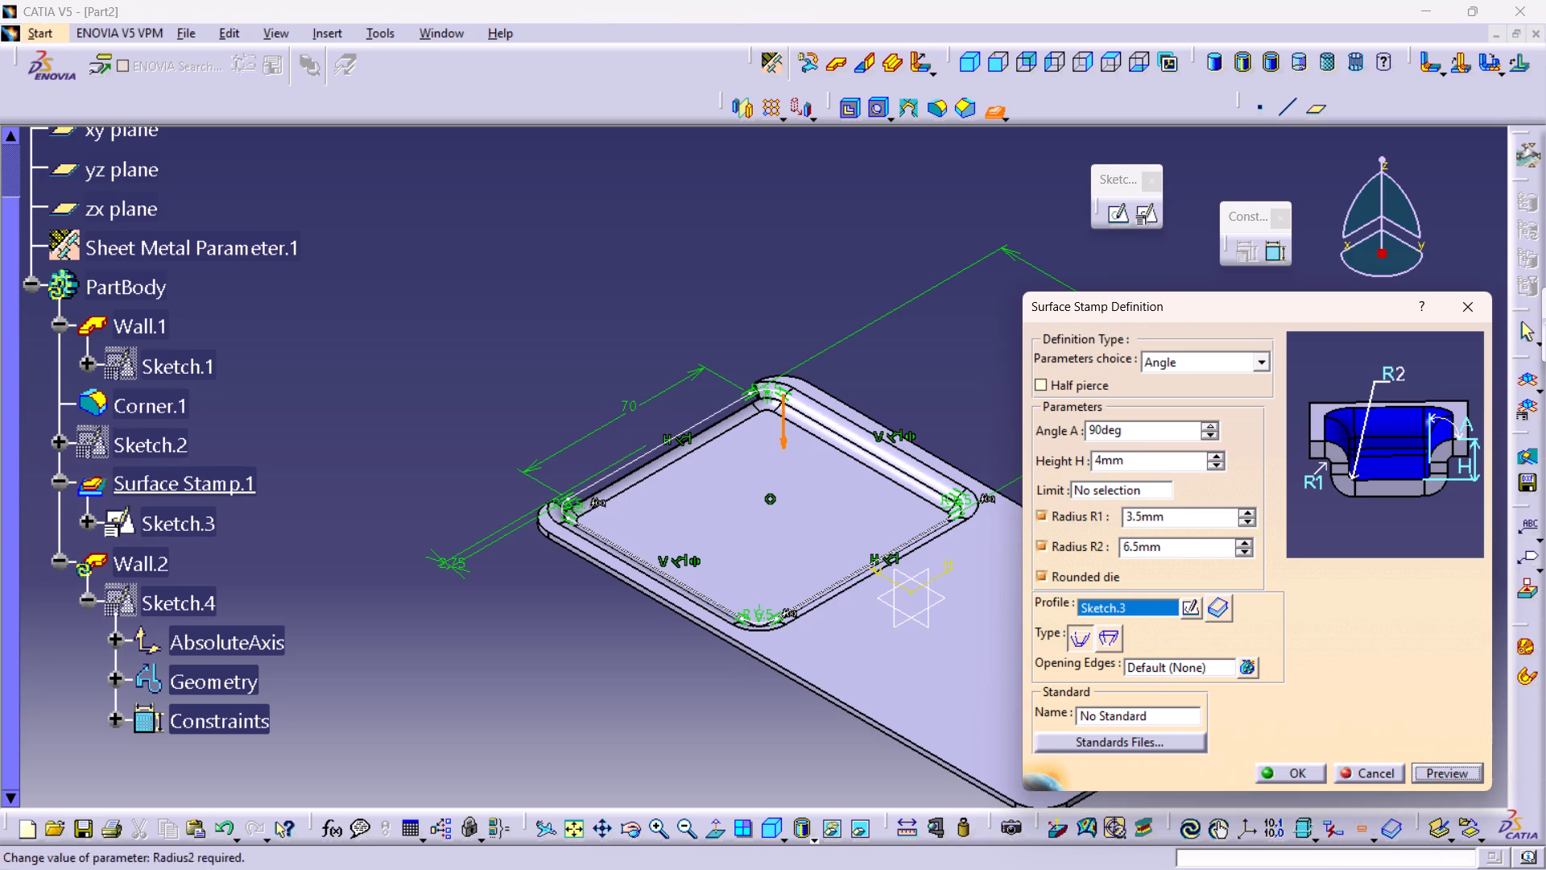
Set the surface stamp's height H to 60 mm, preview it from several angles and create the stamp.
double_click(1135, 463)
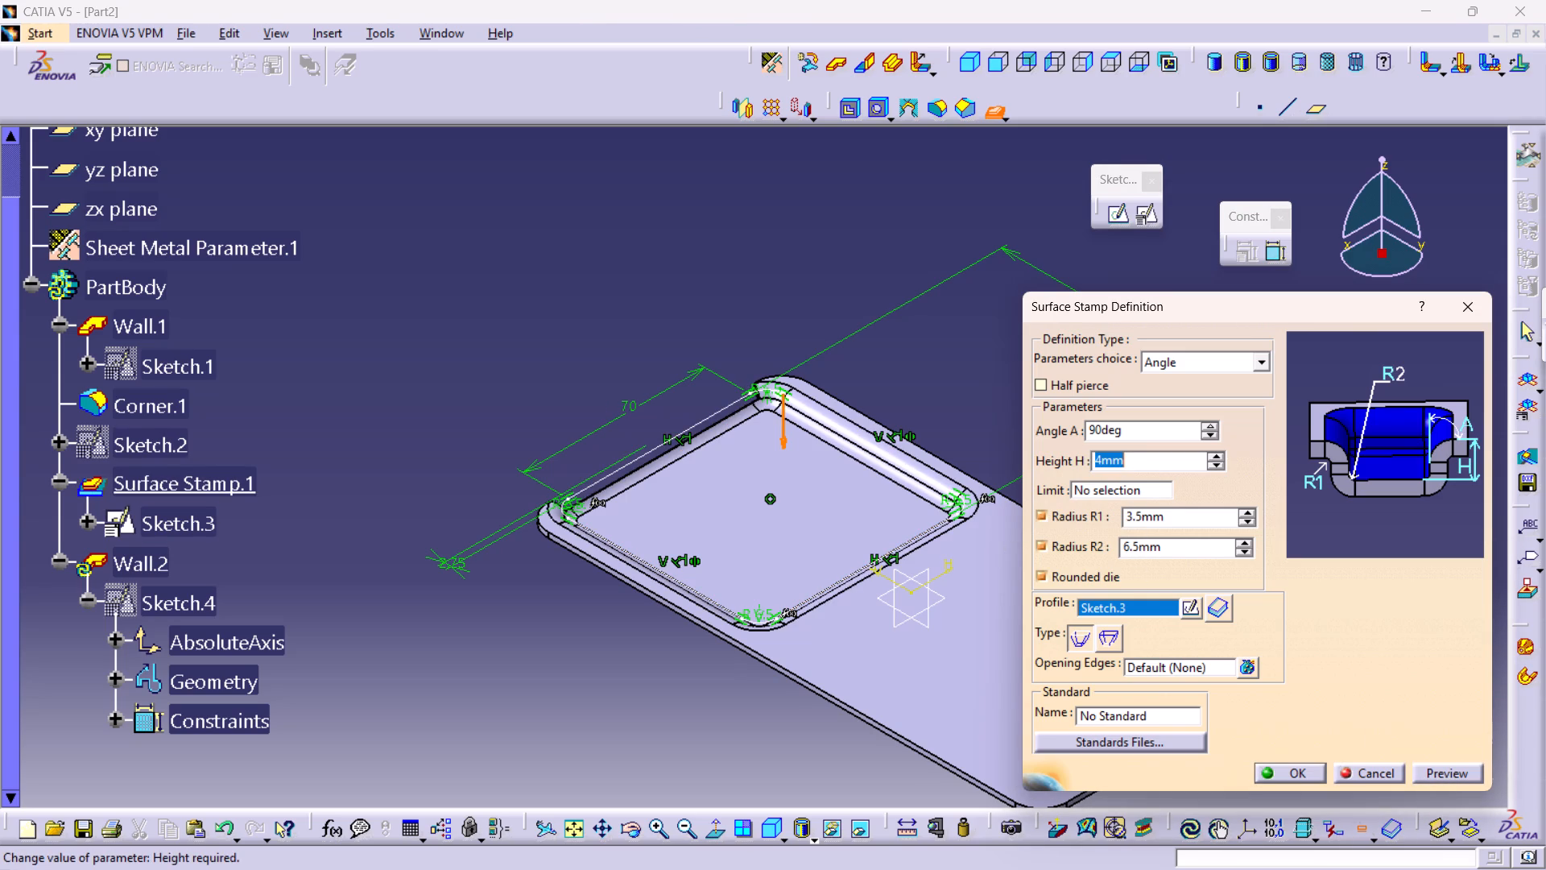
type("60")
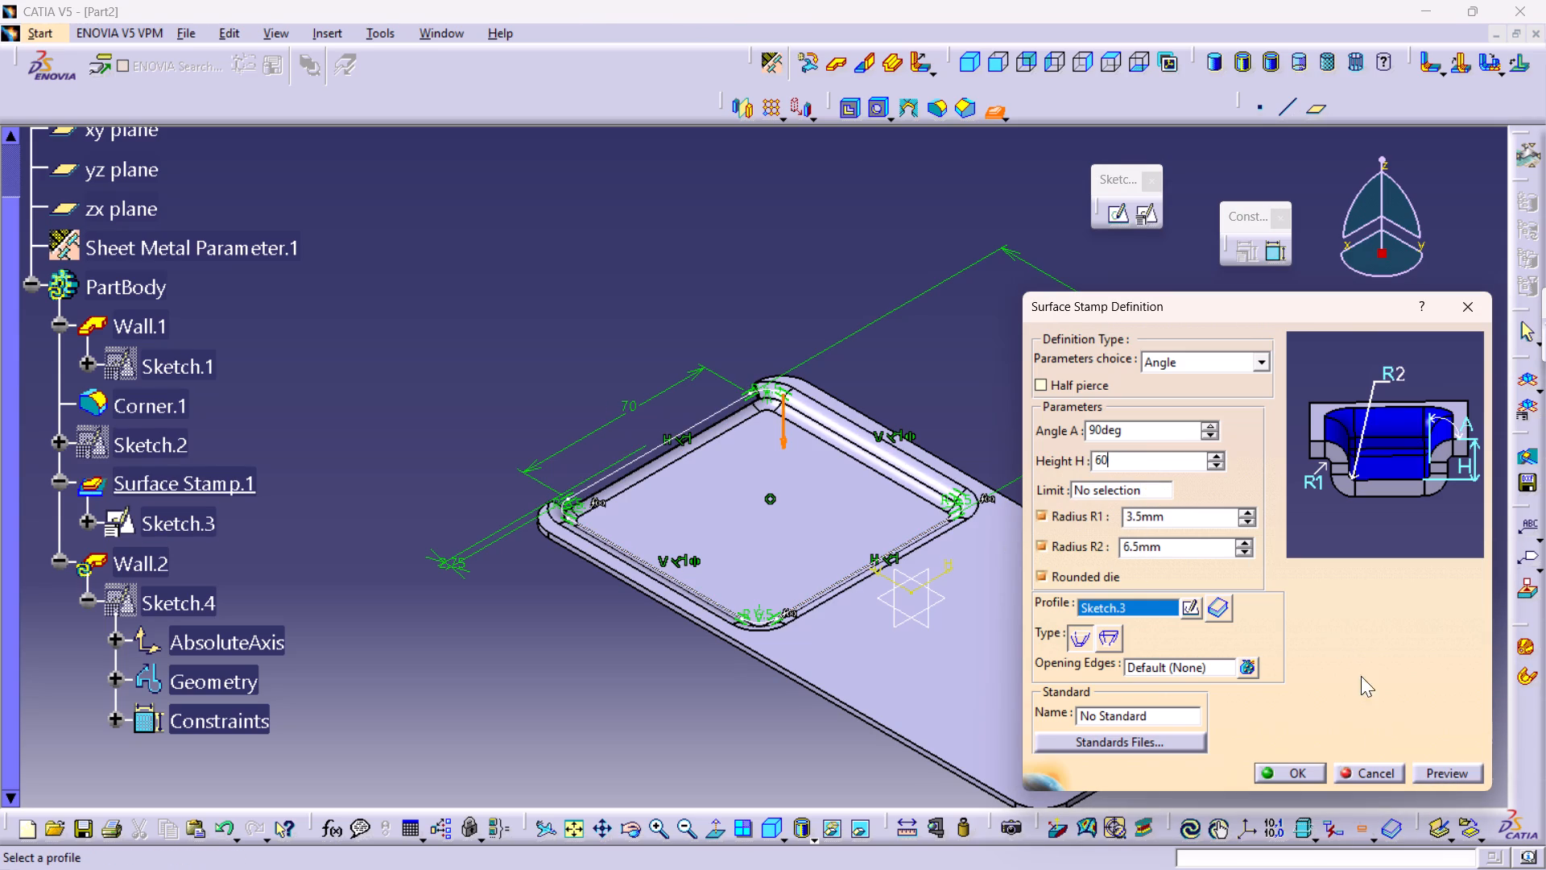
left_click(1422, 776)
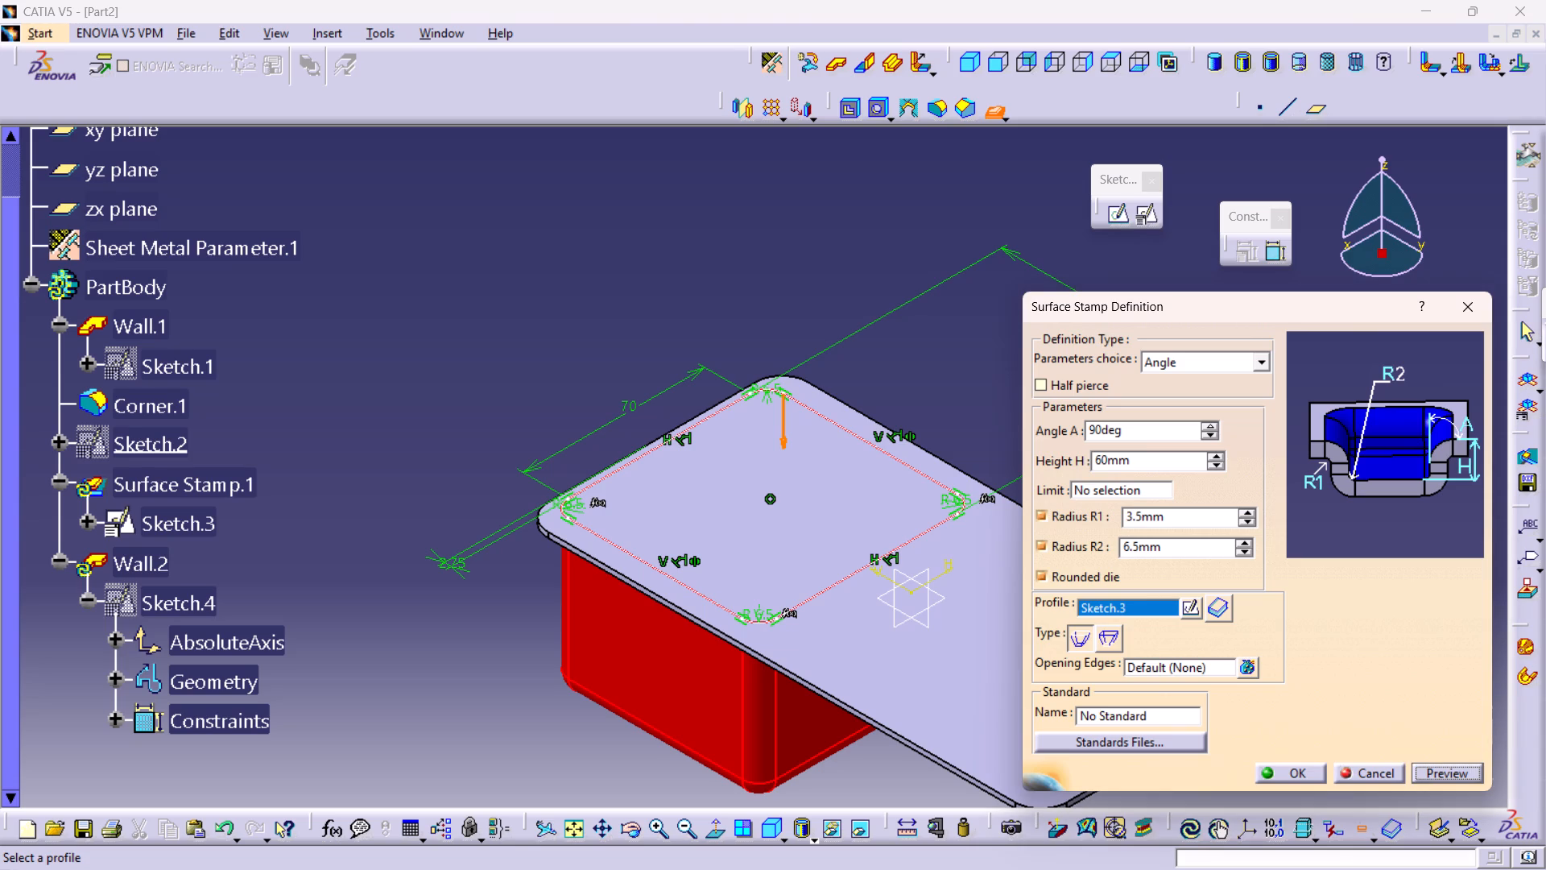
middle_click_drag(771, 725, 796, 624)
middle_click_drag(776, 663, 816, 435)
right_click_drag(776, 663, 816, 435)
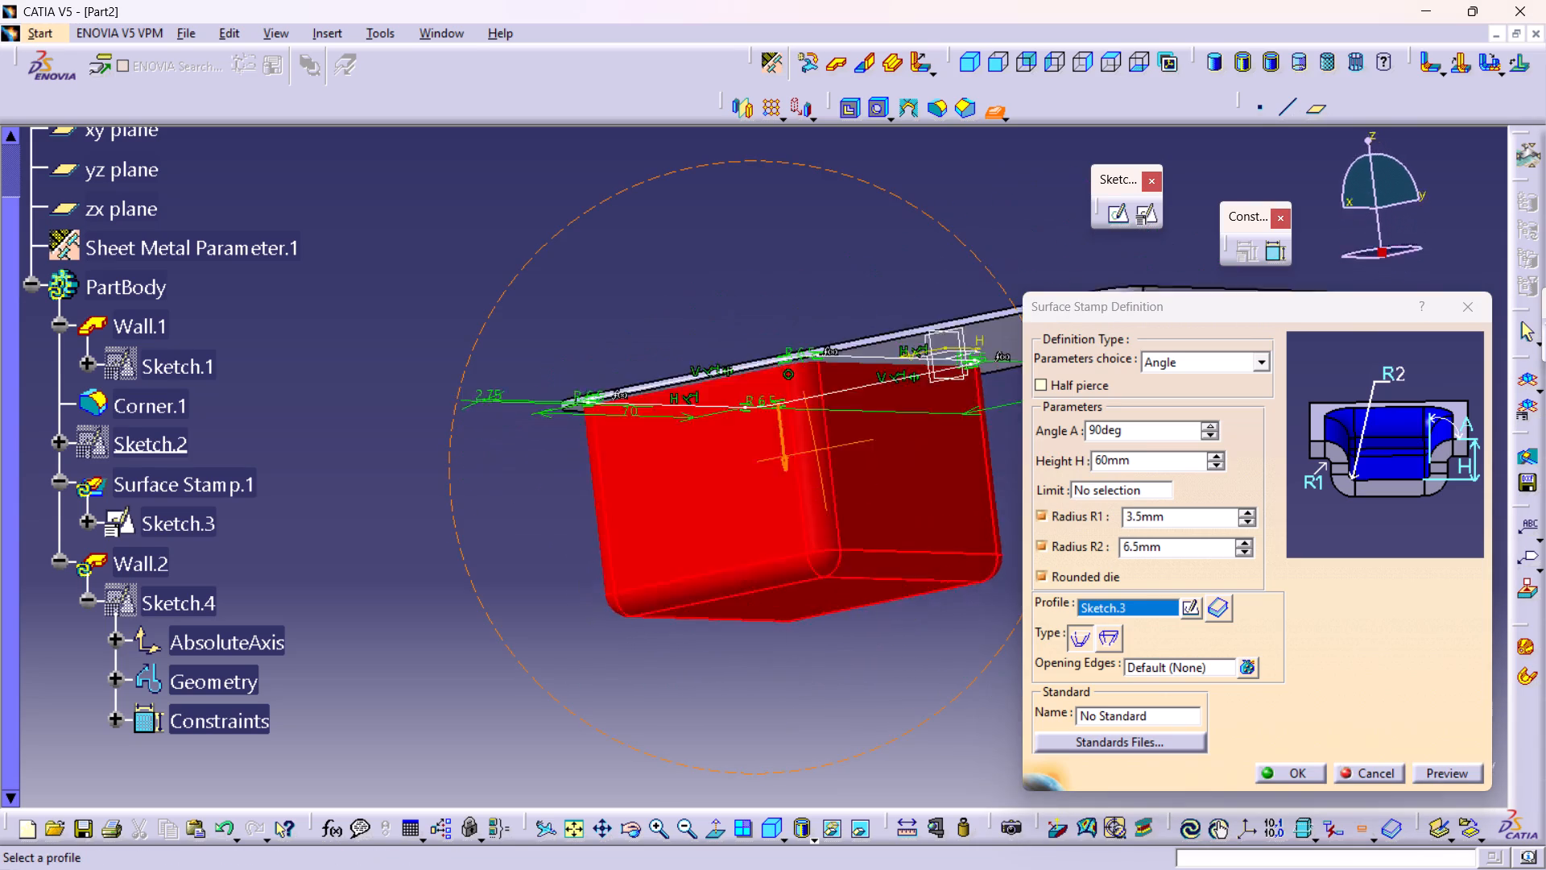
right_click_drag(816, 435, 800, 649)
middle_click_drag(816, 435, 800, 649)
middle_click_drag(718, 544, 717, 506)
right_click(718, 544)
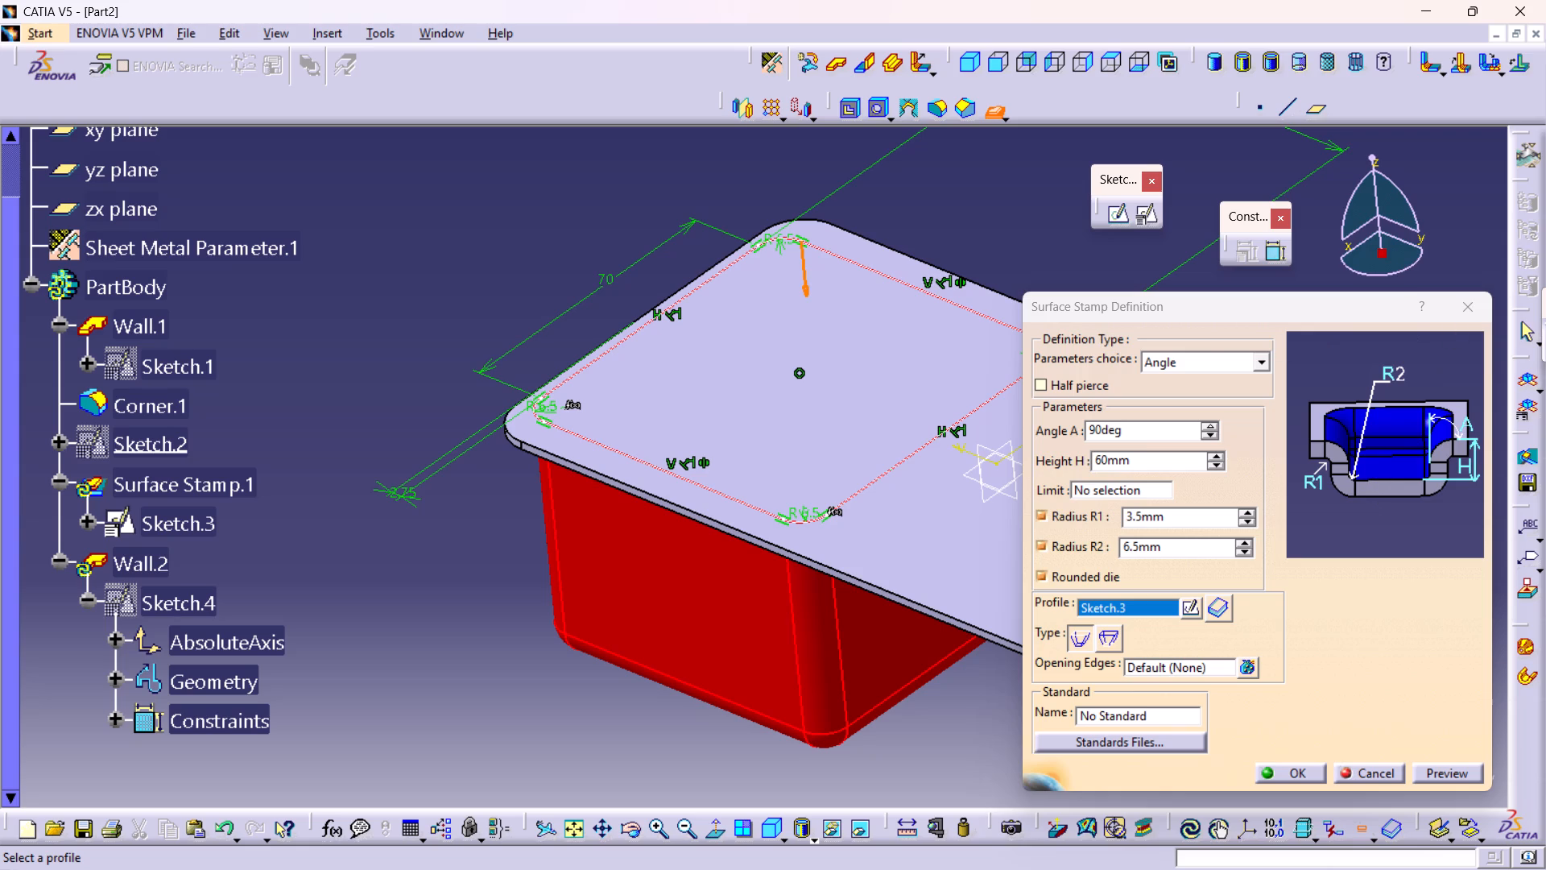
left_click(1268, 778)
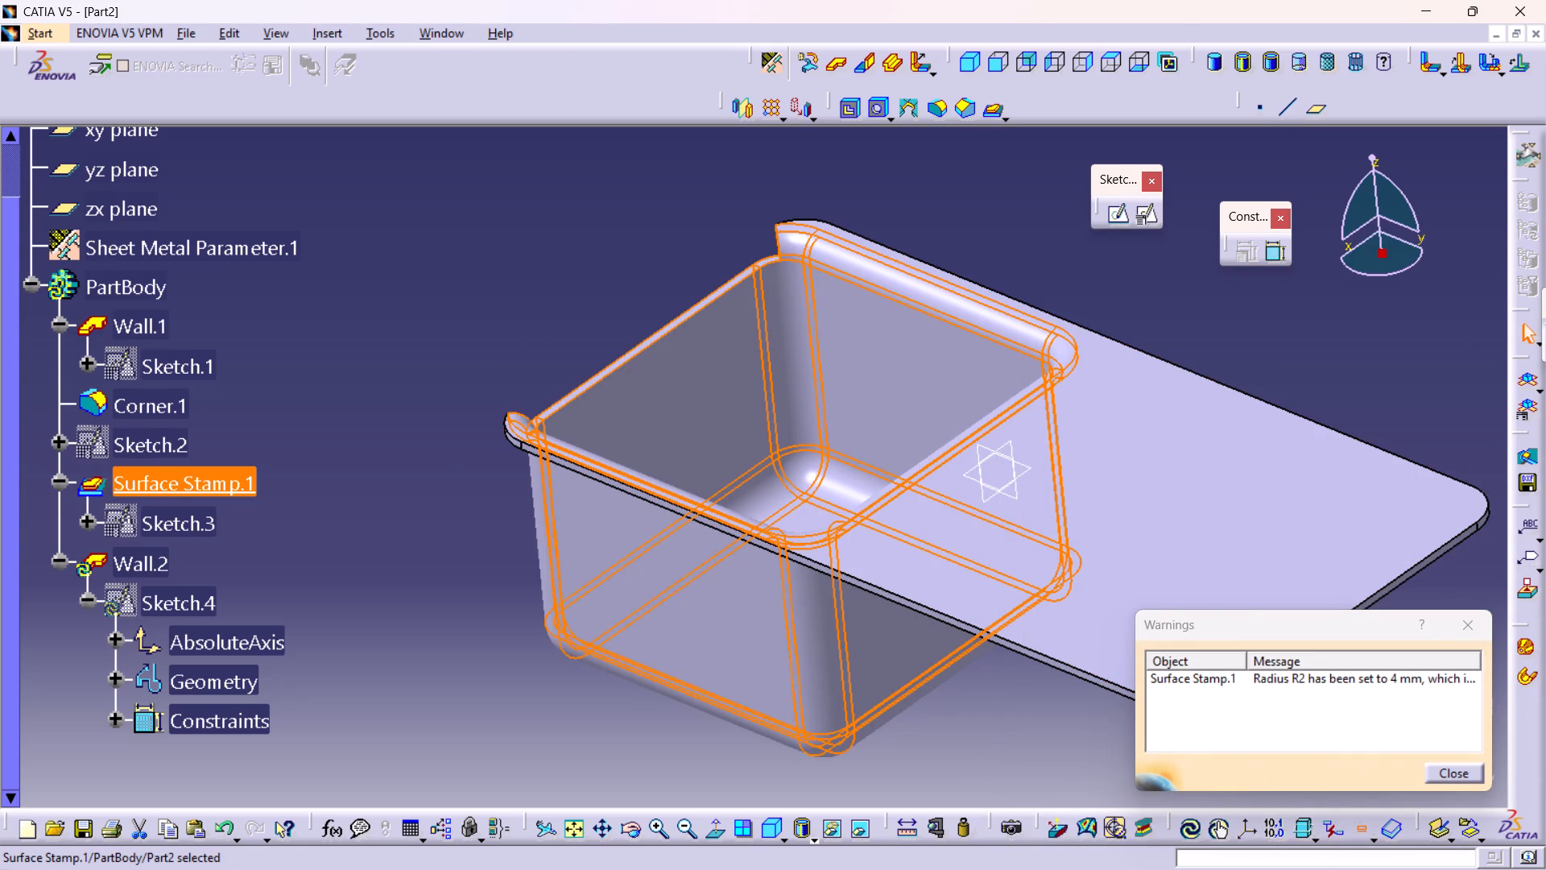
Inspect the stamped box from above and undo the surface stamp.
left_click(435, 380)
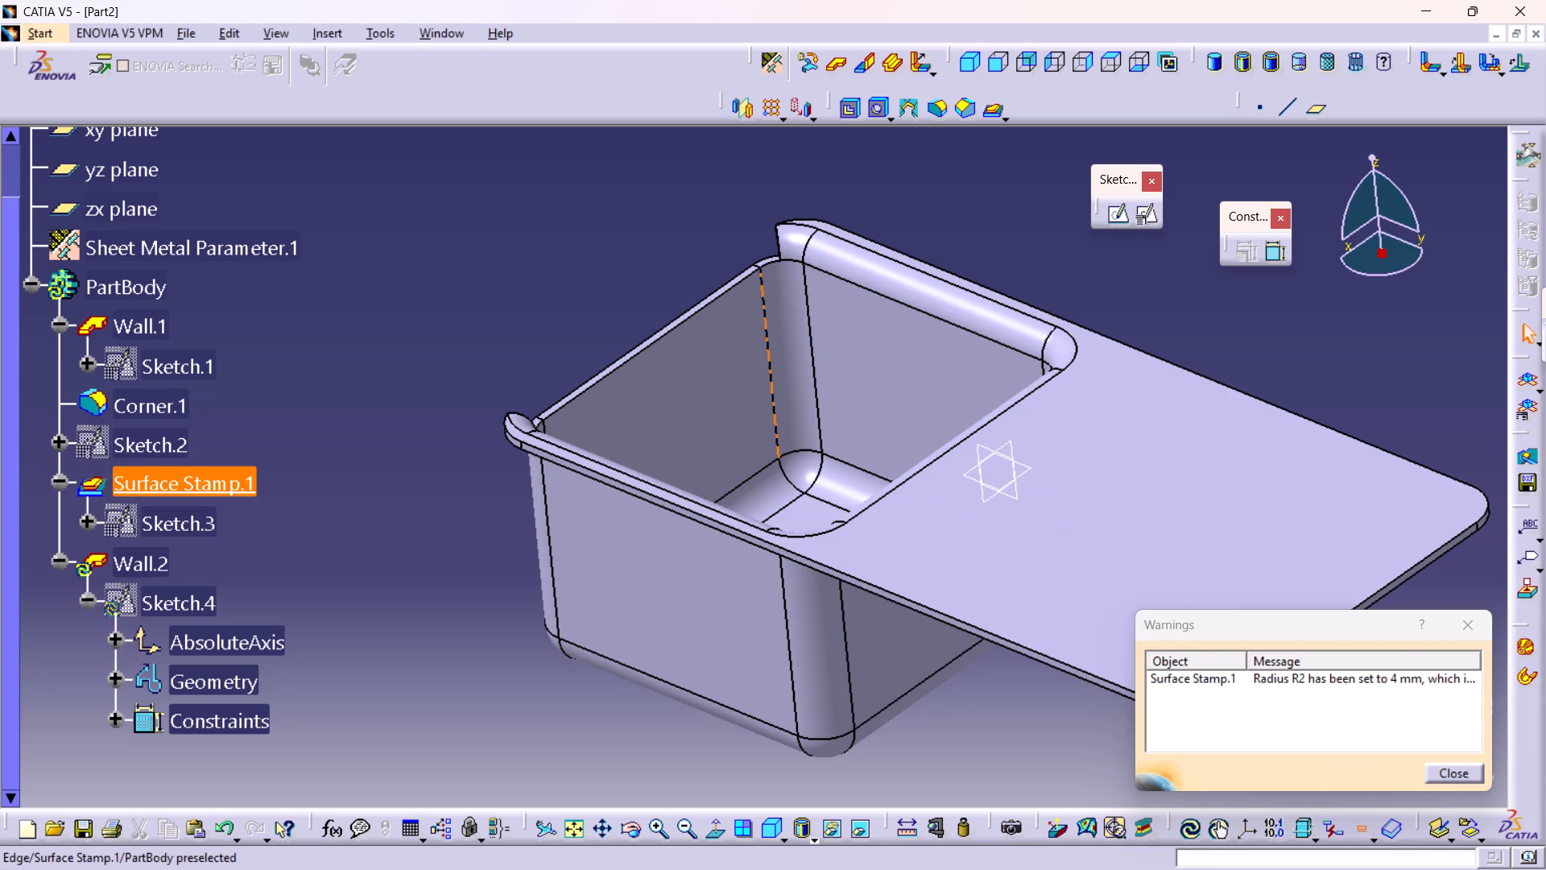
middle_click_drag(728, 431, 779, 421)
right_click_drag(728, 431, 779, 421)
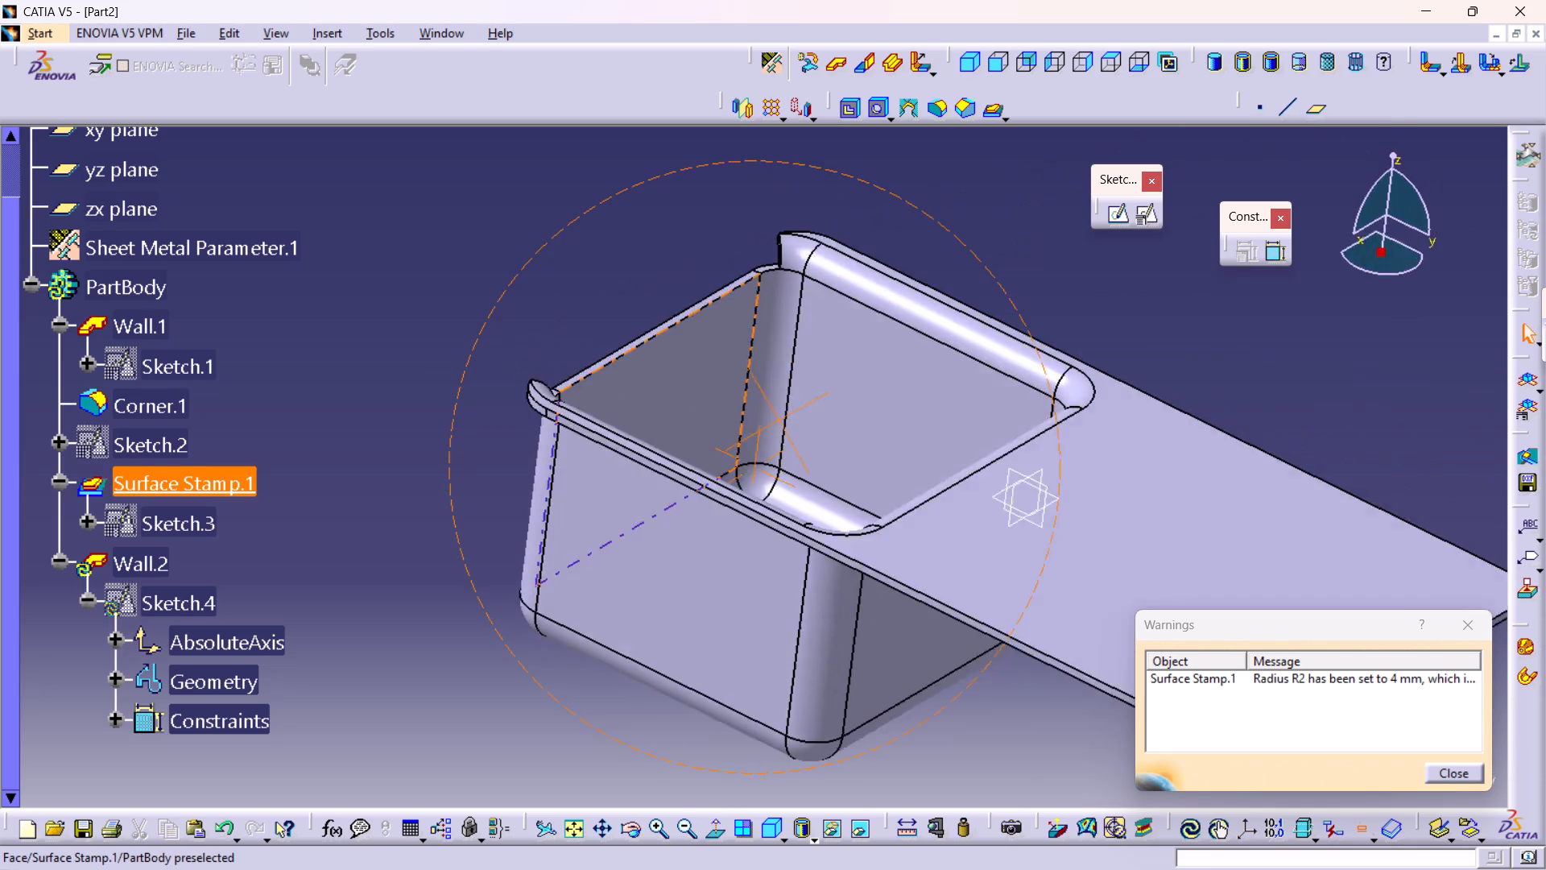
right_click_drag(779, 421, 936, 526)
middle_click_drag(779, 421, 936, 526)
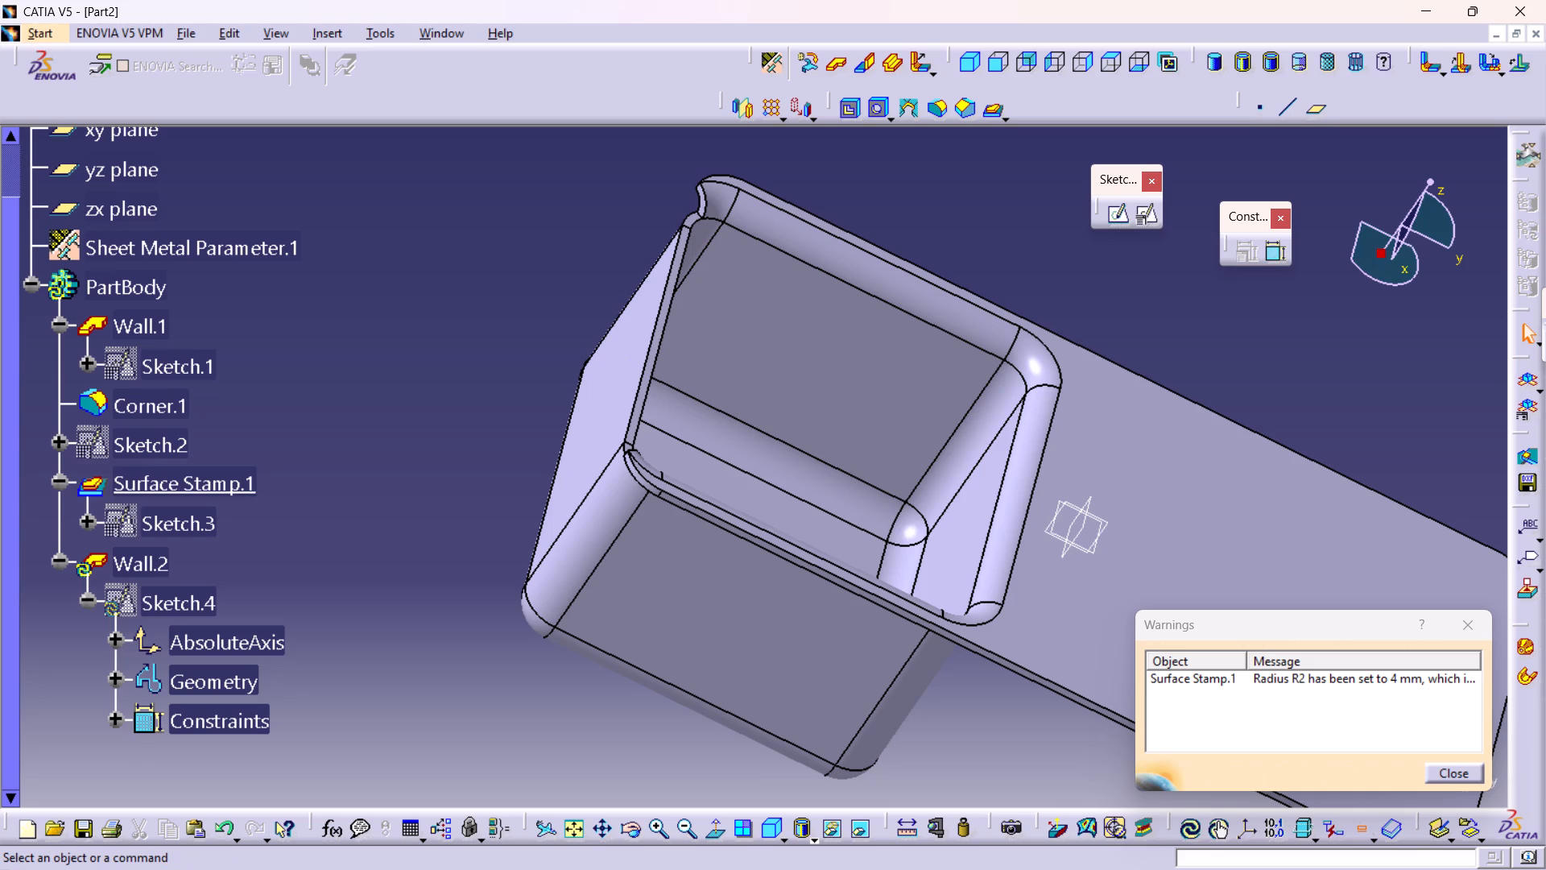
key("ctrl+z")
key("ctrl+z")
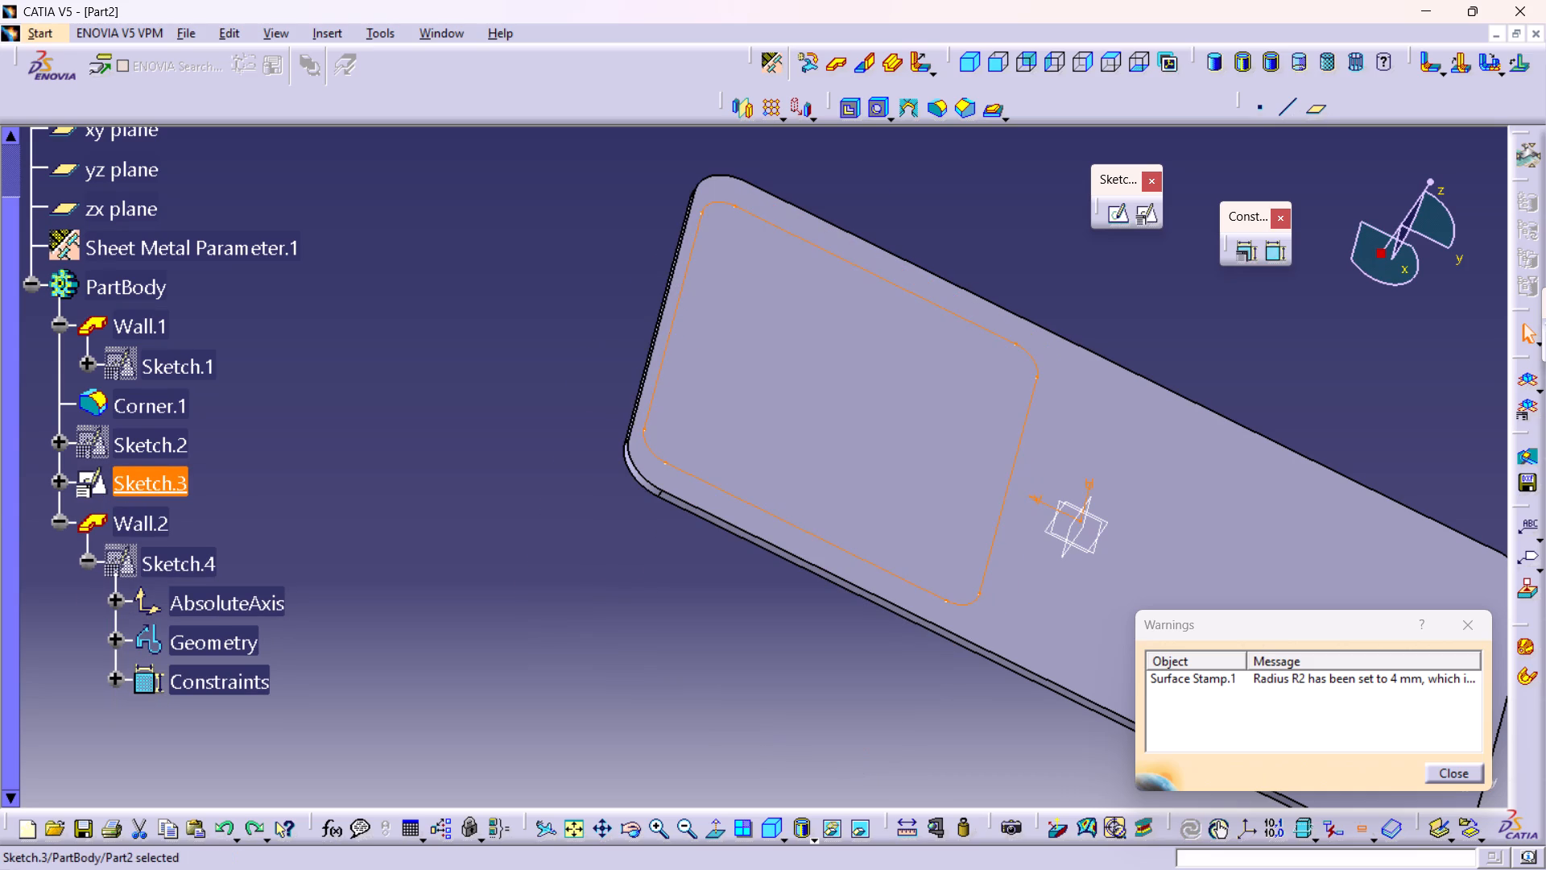
Reopen the rounded rectangle's sketch, Sketch.3, for editing and dismiss the leftover stamp warnings.
left_click(155, 462)
double_click(138, 474)
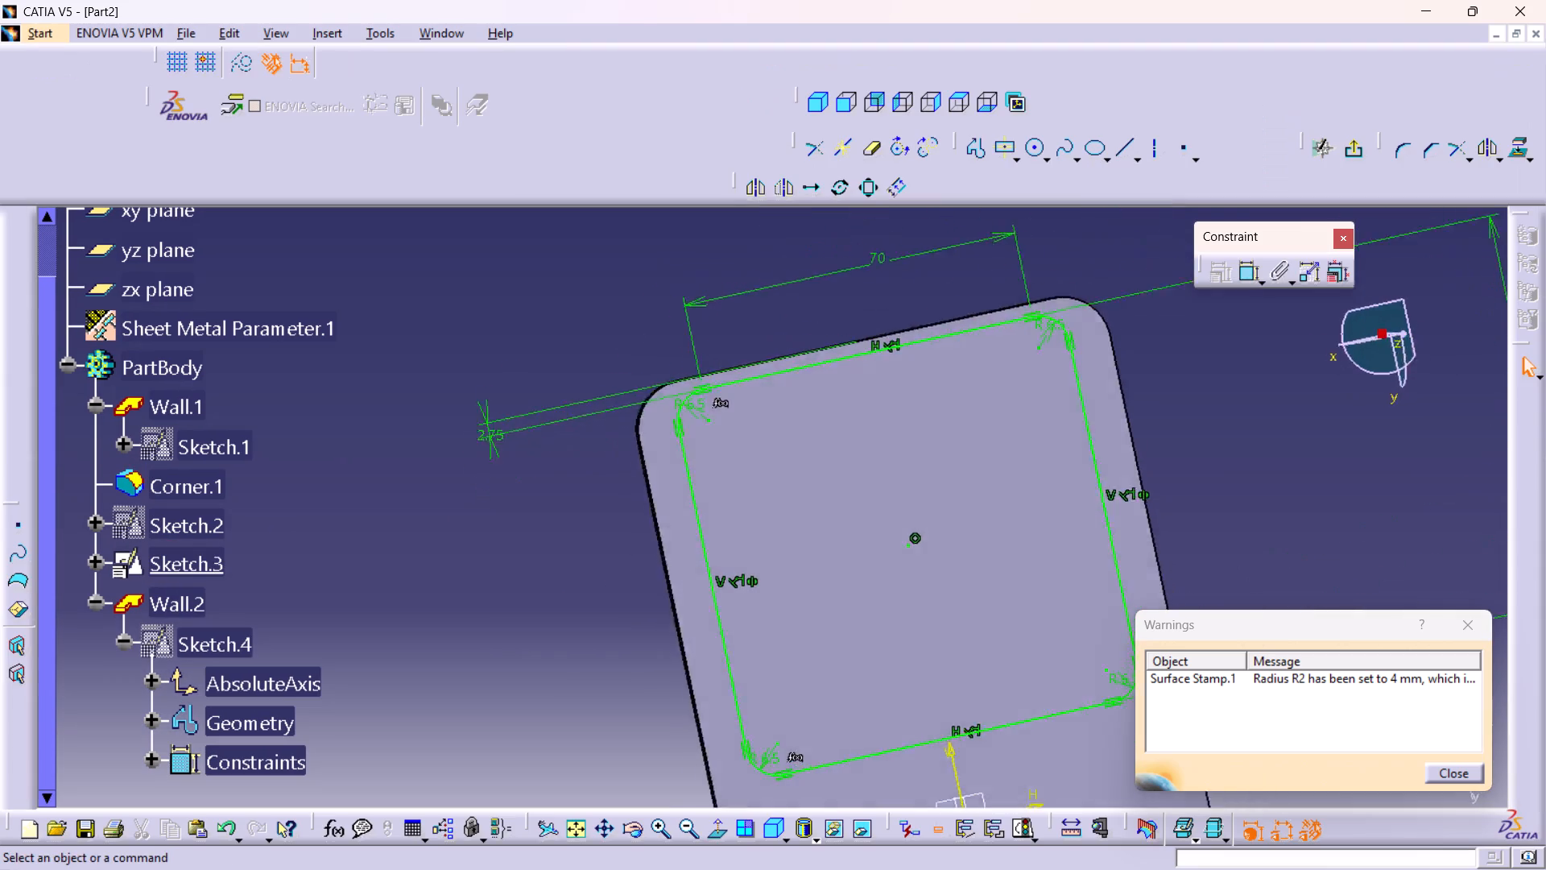
middle_click_drag(773, 462, 783, 517)
right_click(771, 462)
middle_click_drag(1011, 627, 936, 528)
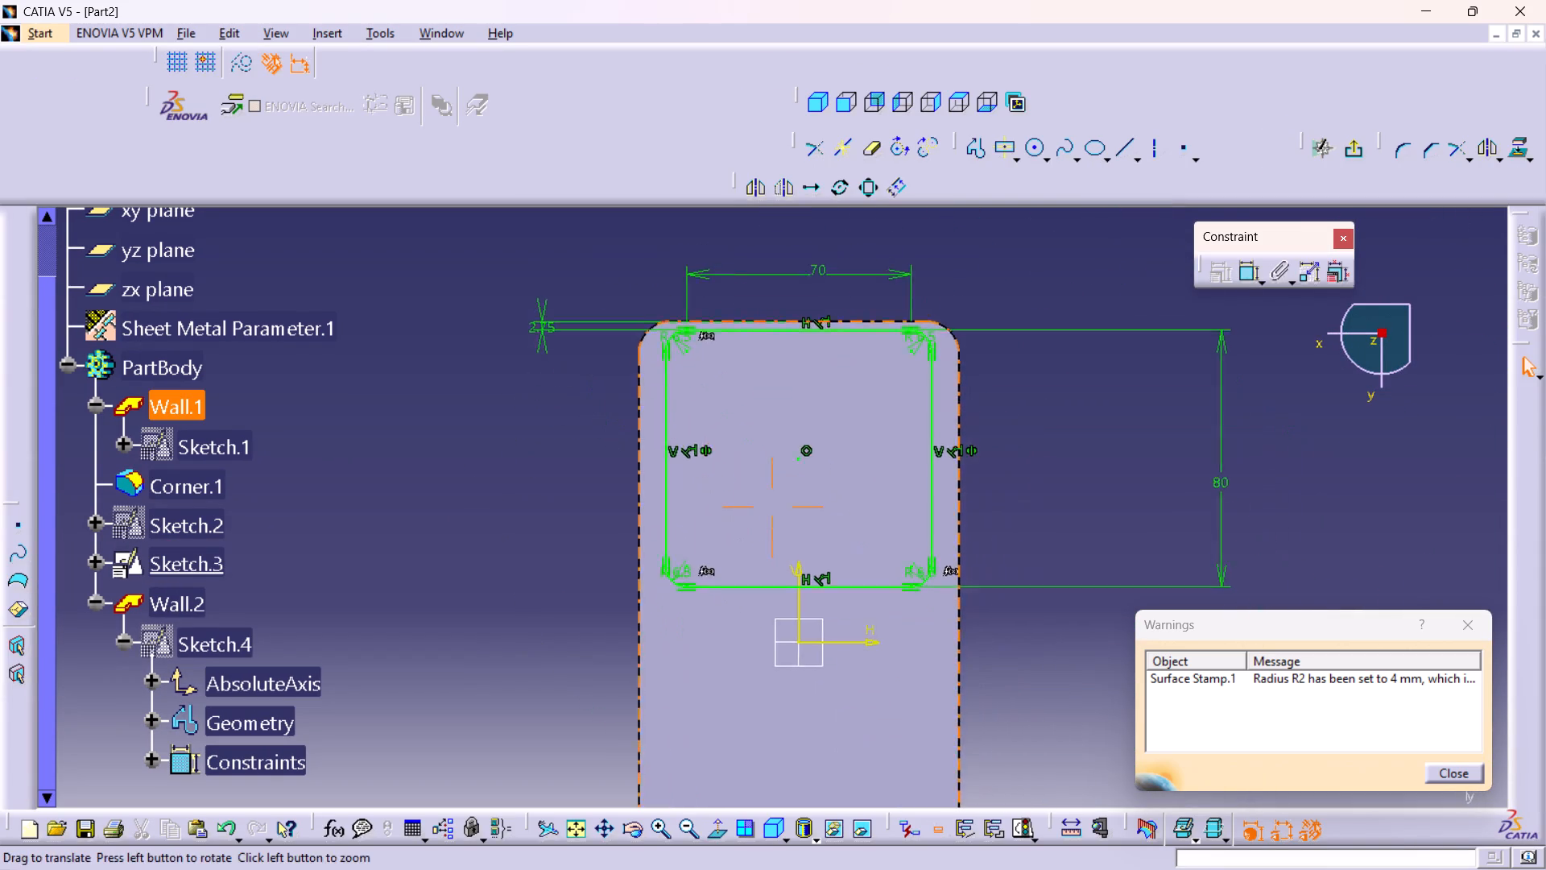
middle_click_drag(936, 528, 935, 525)
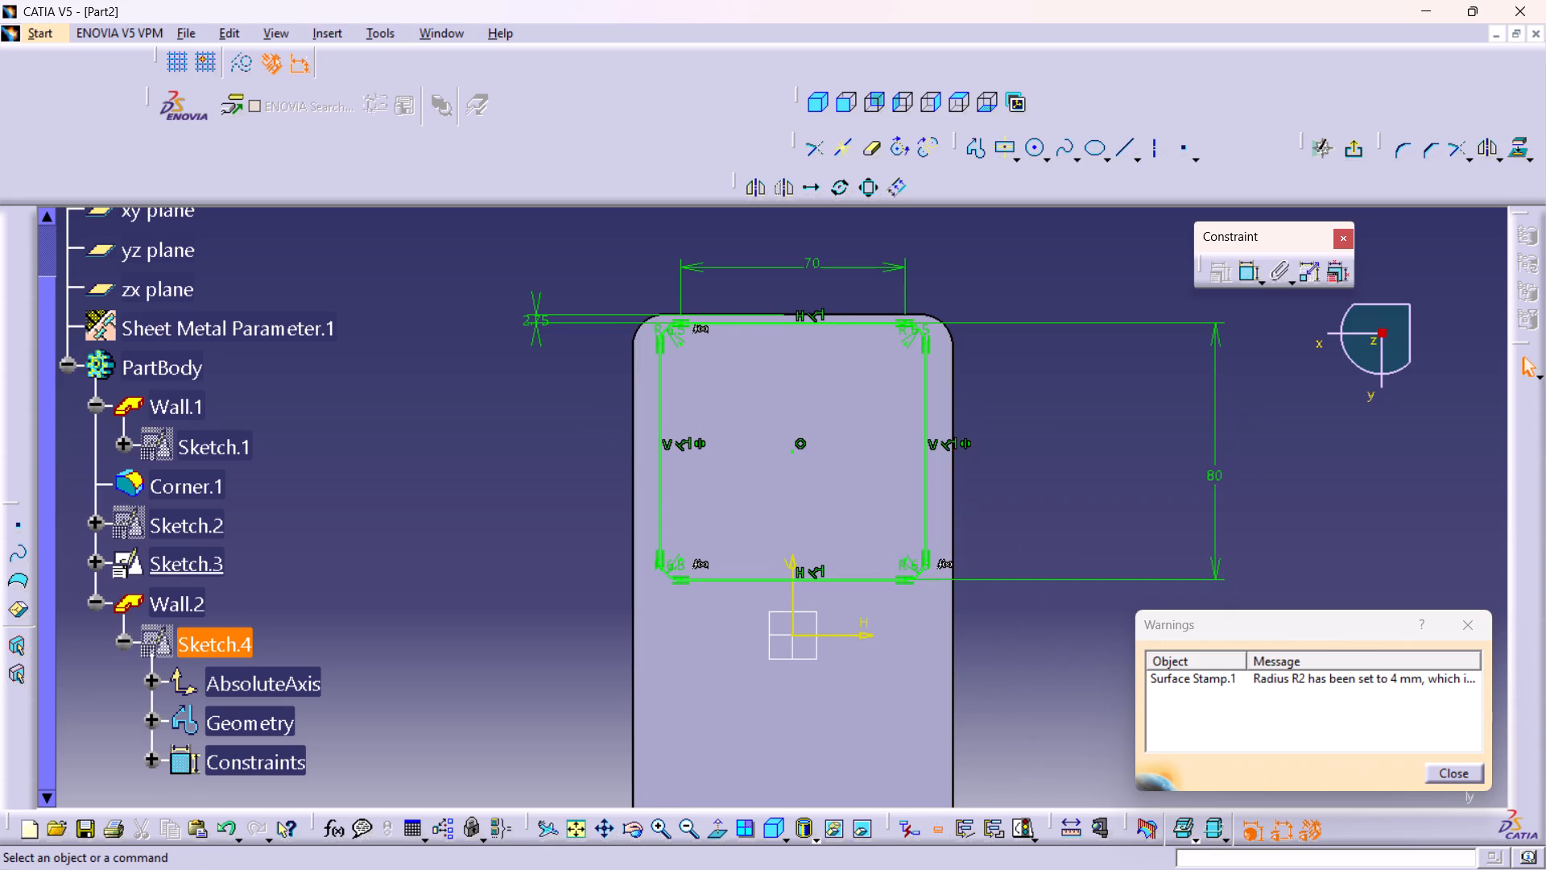
left_click(1482, 621)
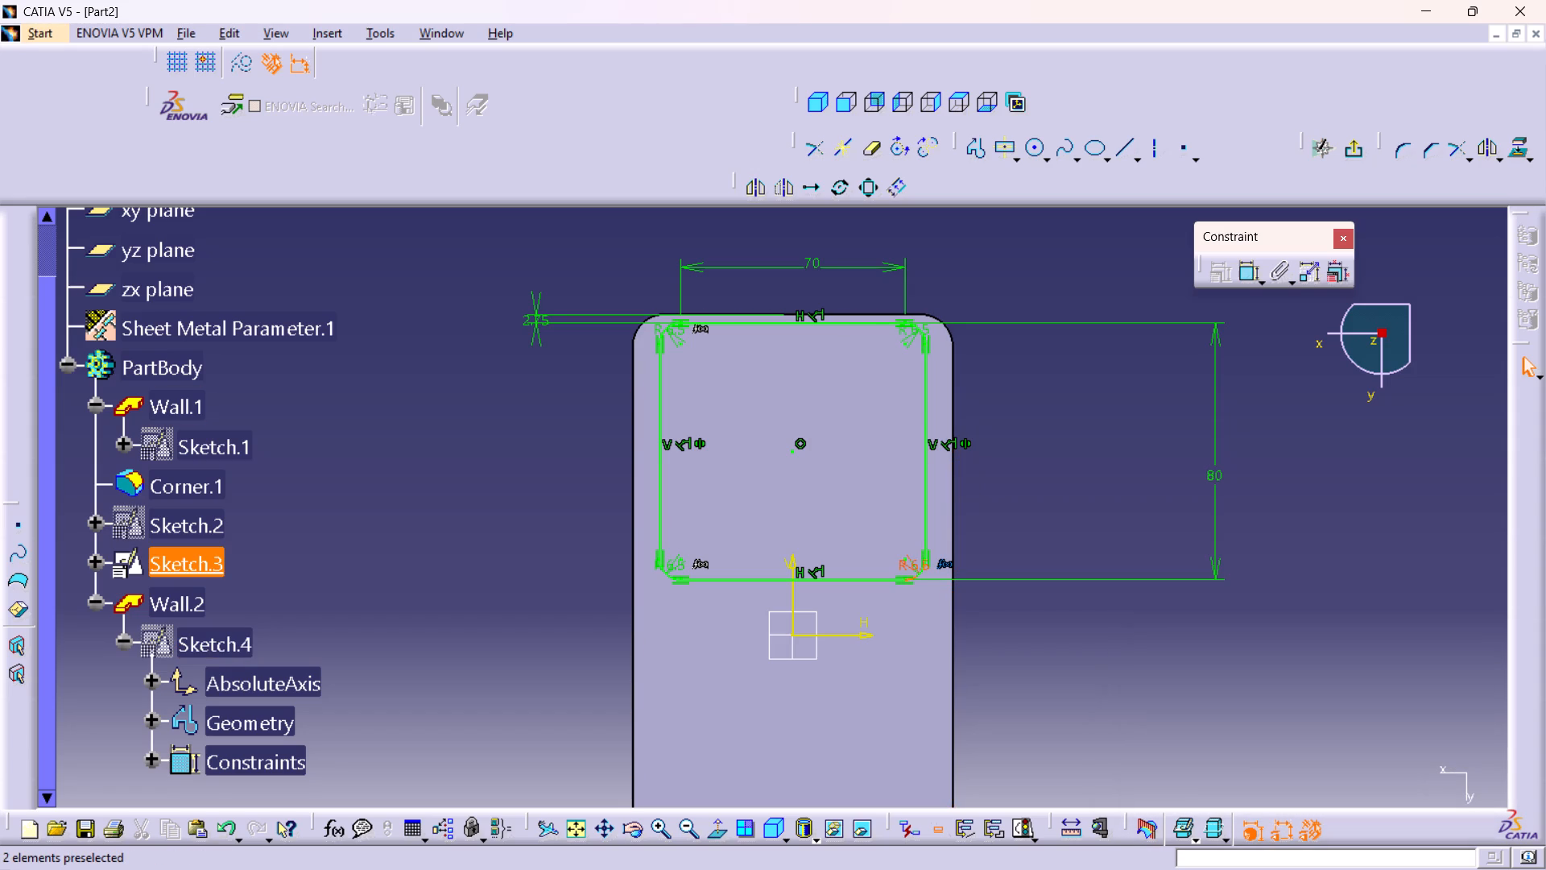
Delete the radius dimension on the rounded rectangle's lower-right corner.
right_click(905, 564)
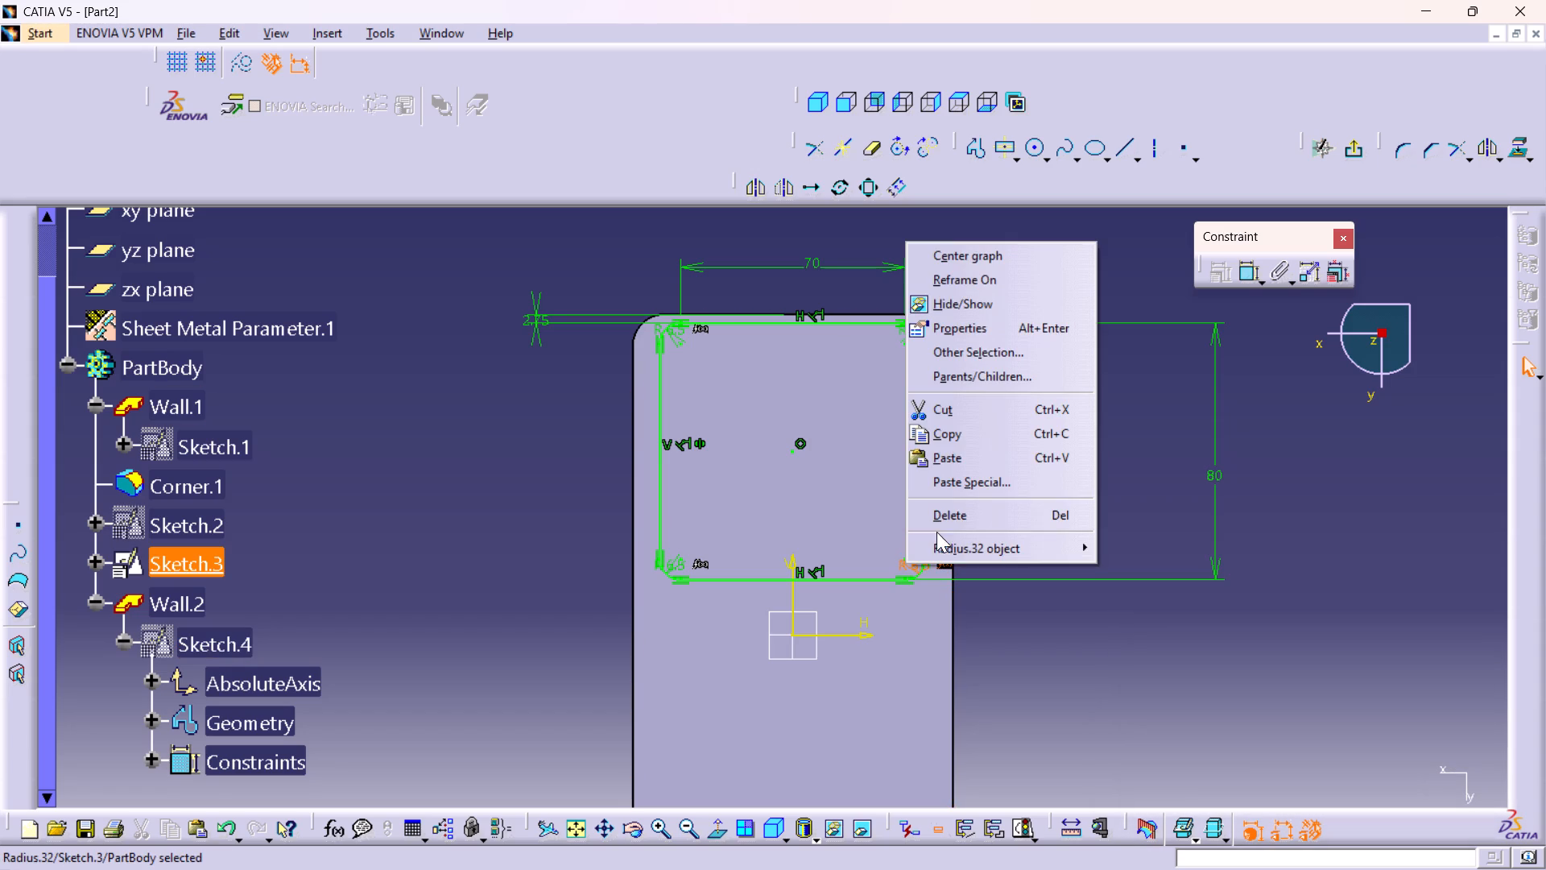
left_click(942, 523)
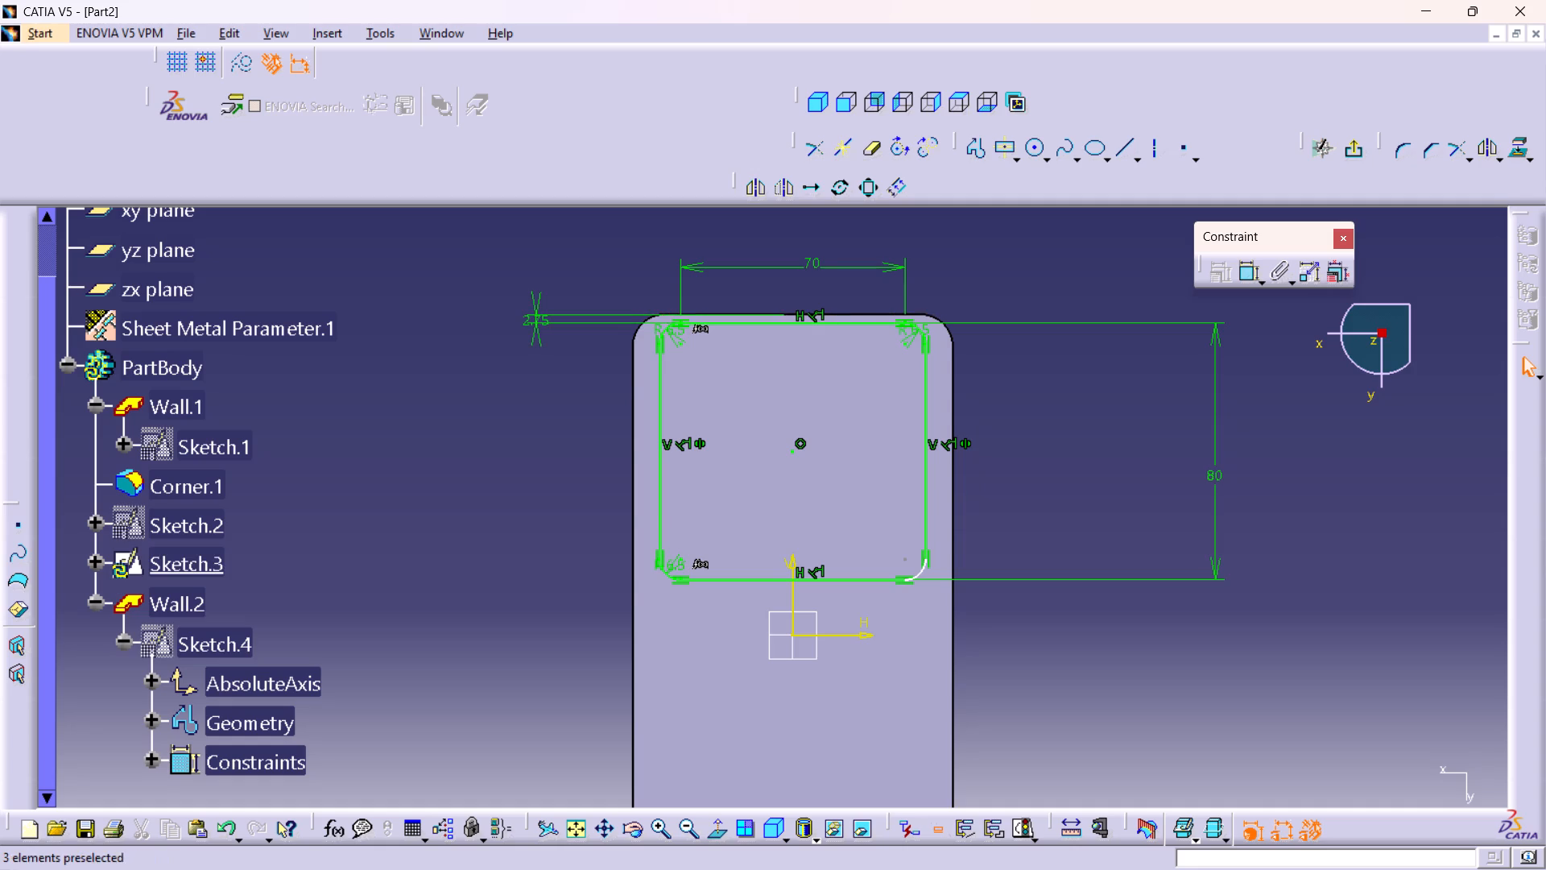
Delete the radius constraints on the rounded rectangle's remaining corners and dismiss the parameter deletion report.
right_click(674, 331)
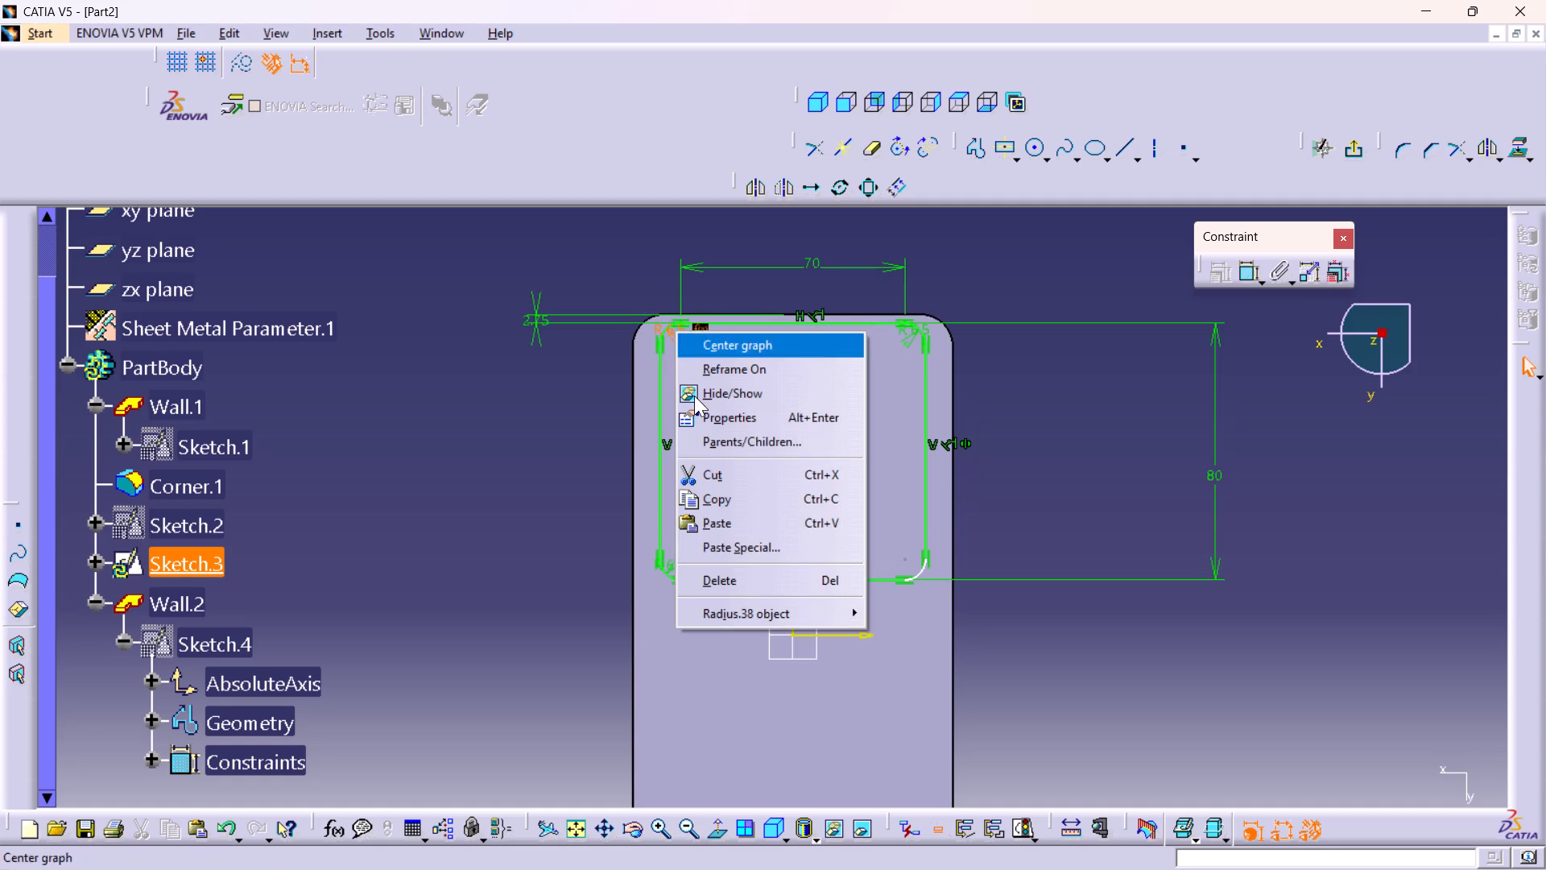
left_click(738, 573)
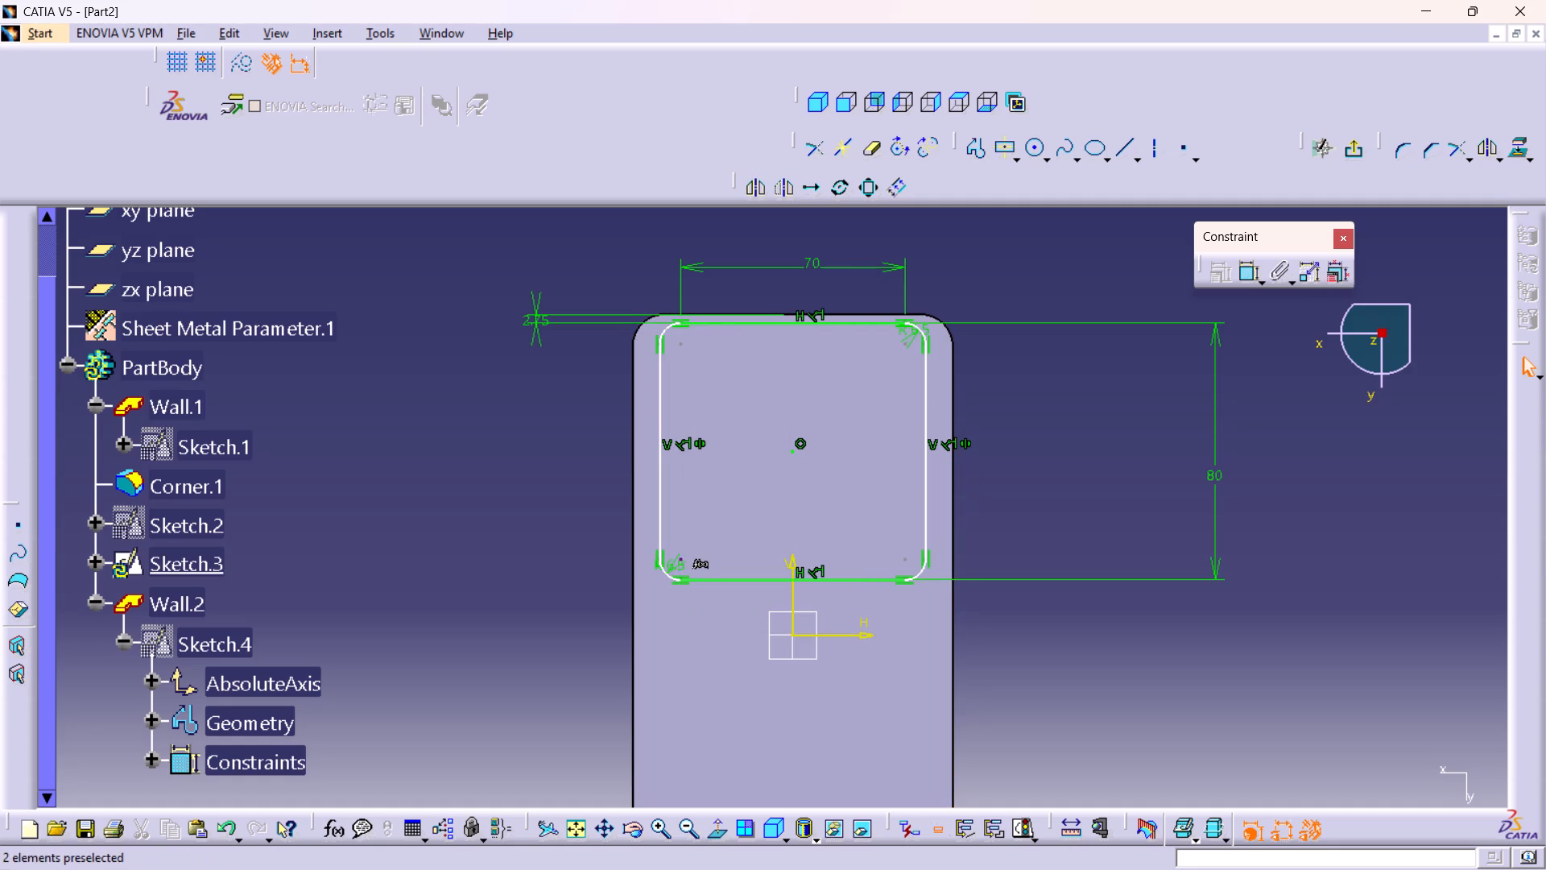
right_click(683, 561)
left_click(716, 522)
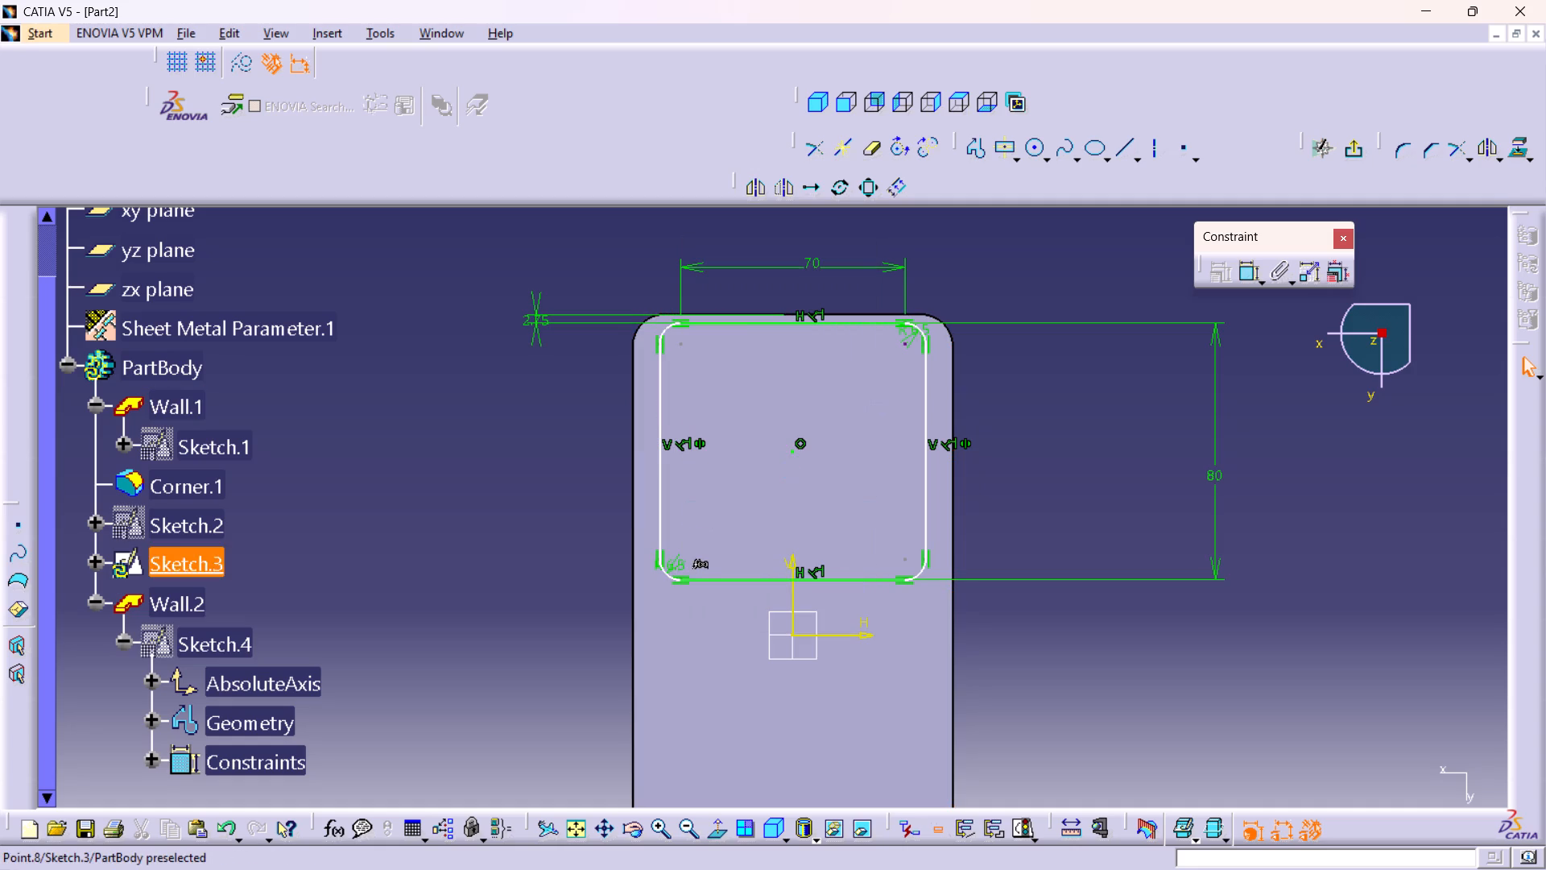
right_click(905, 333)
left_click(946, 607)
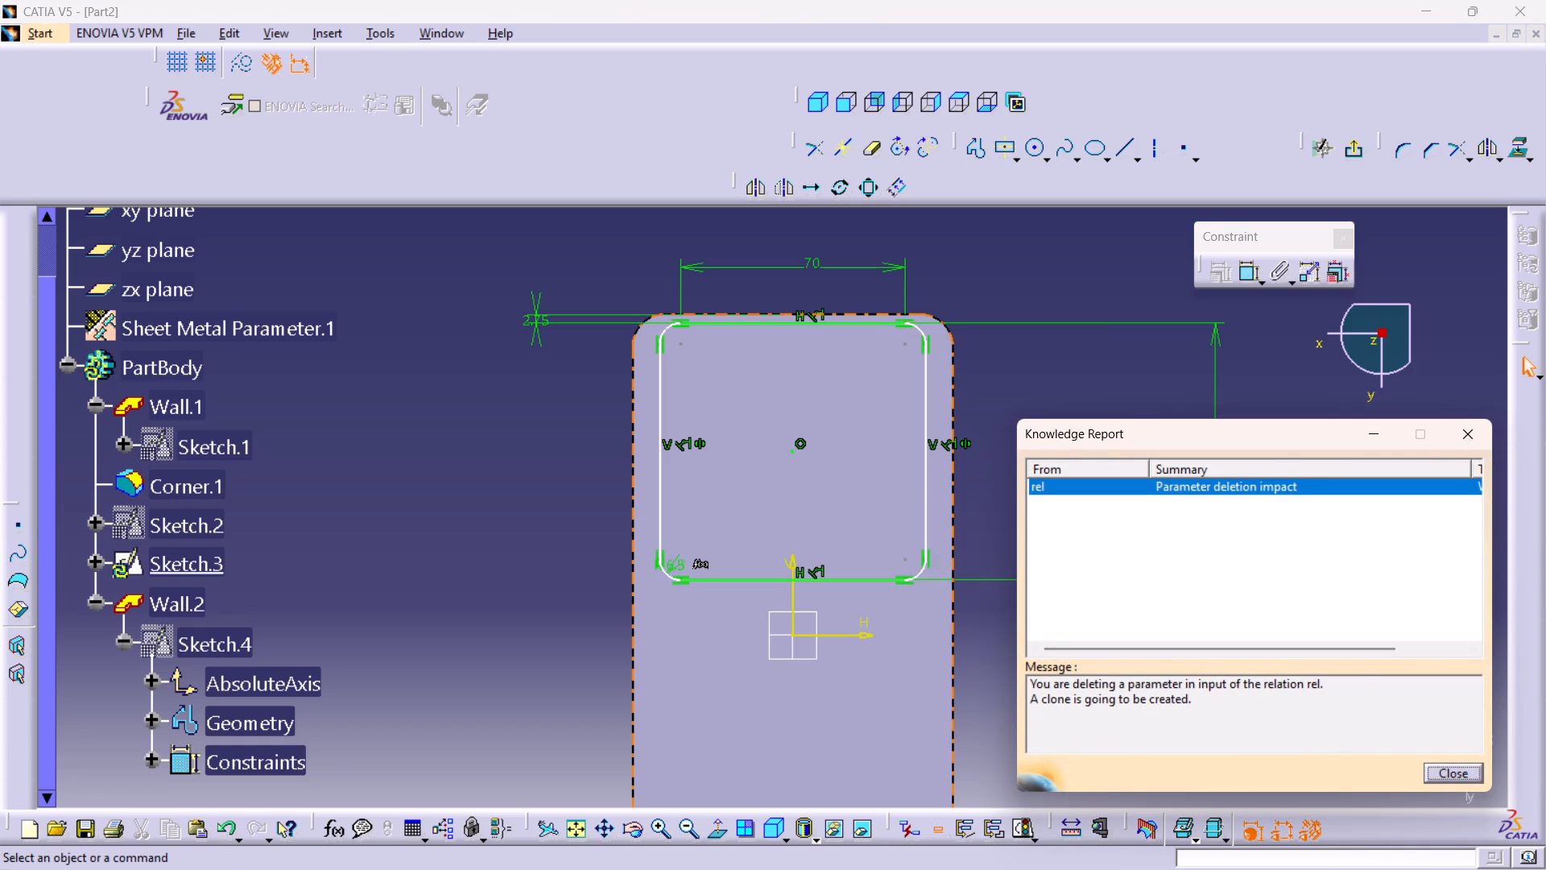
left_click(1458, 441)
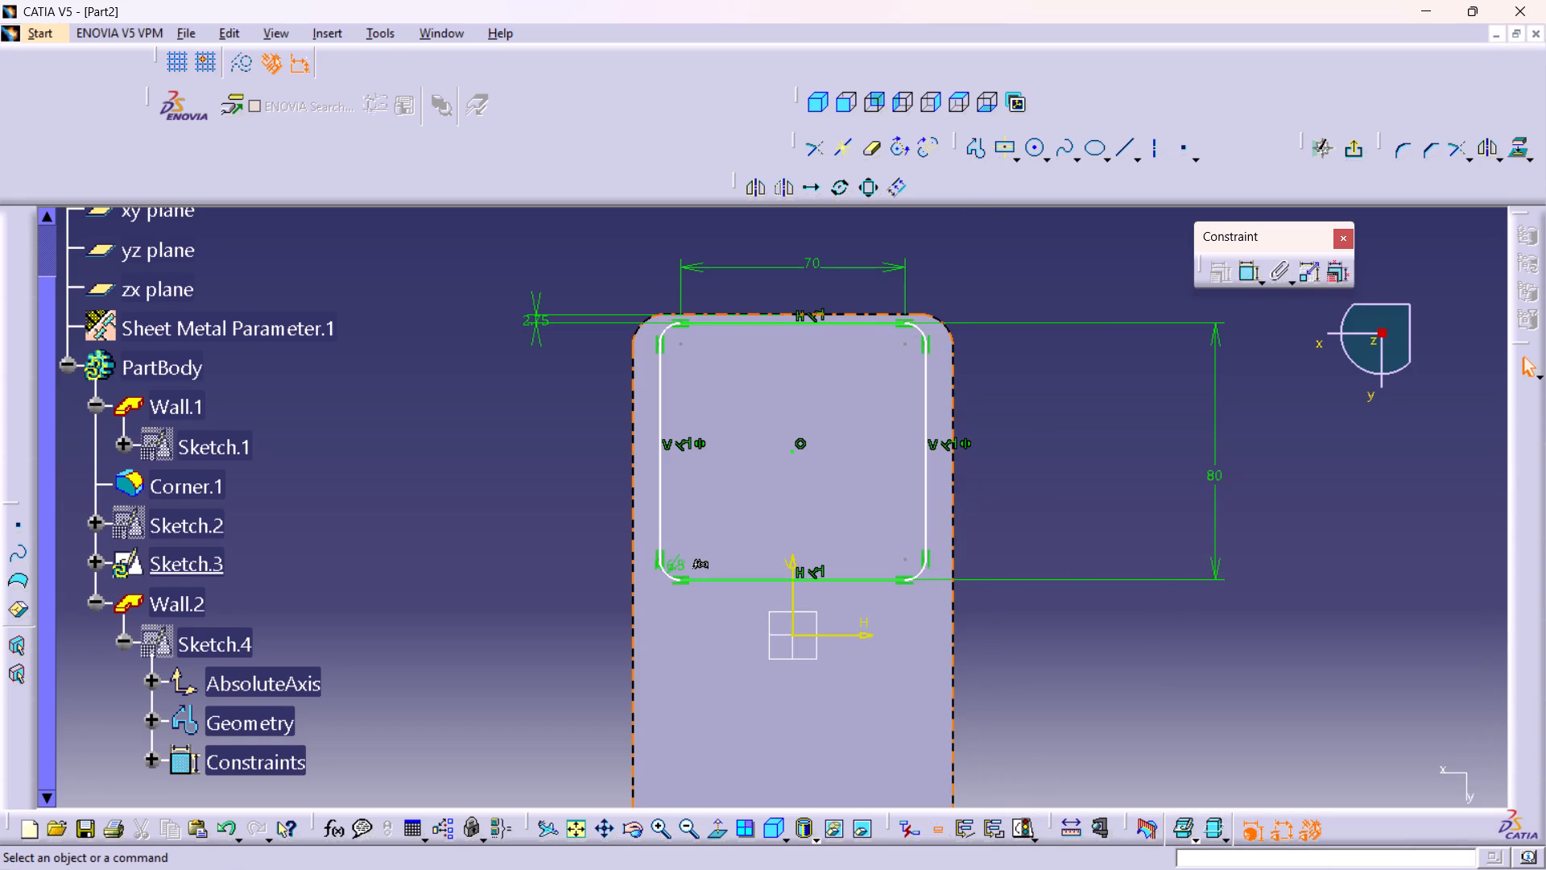
Delete the entire rounded rectangle with all its remaining dimensions and constraints from Sketch.3.
left_click_drag(1063, 263, 651, 535)
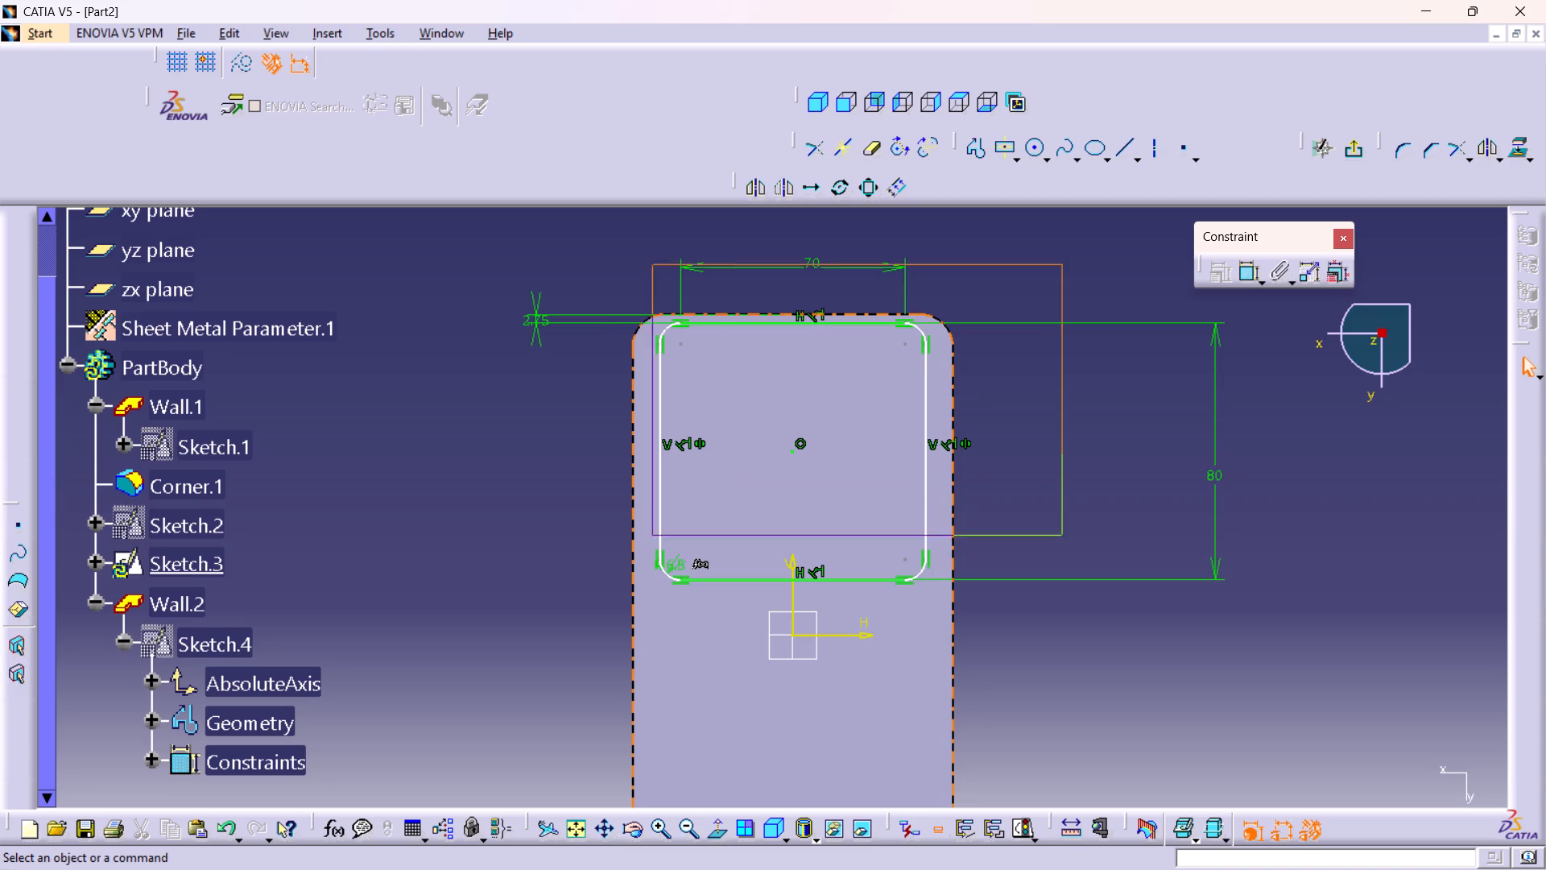
left_click_drag(651, 535, 523, 586)
key("Delete")
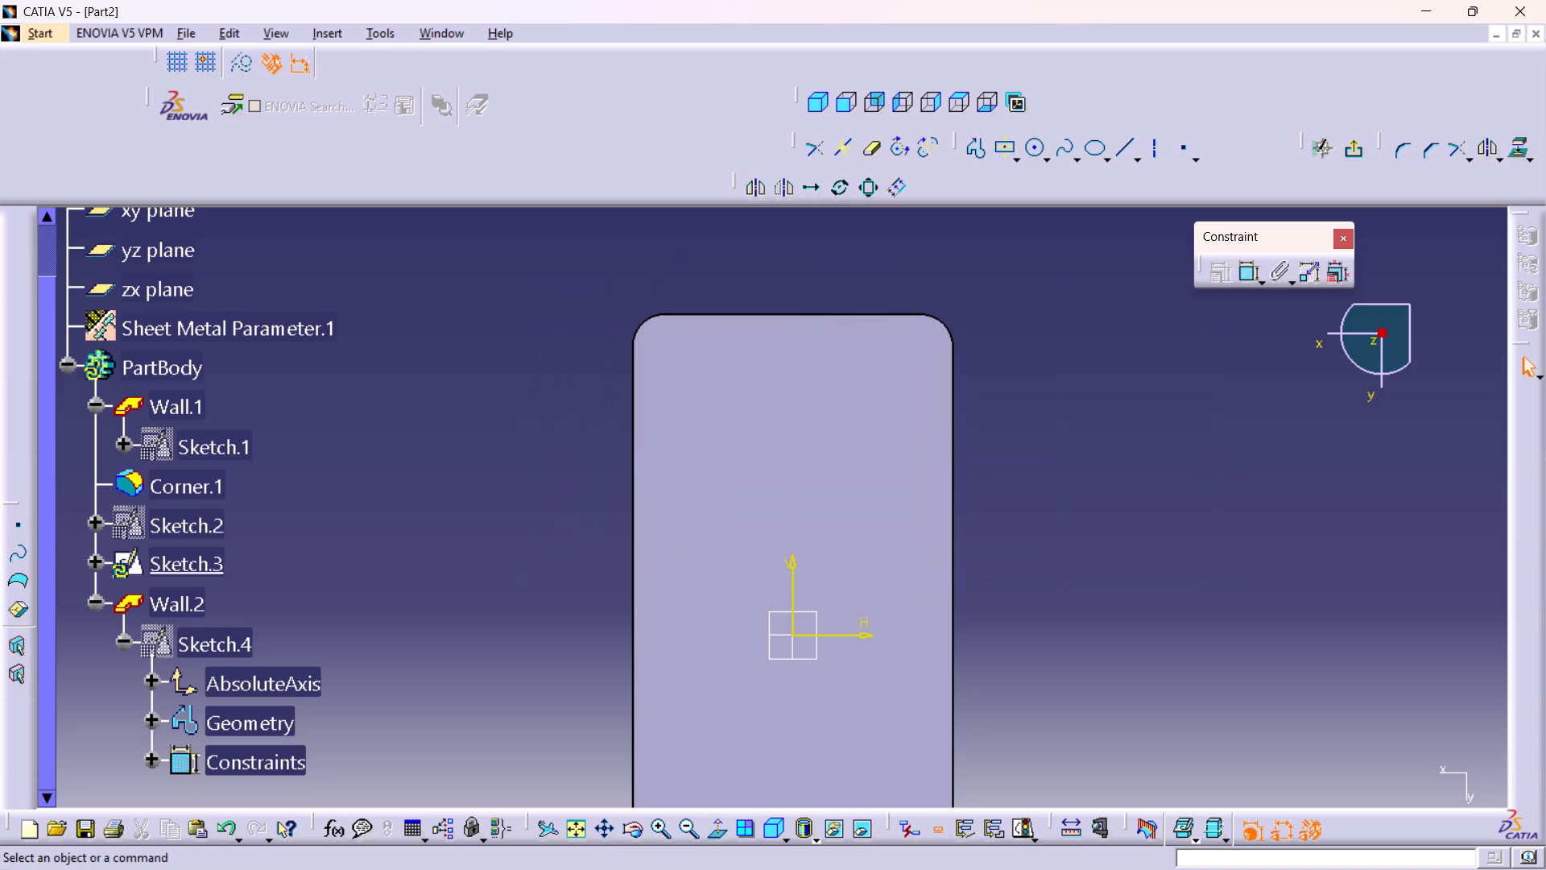
Sketch a centered rectangle about 71 mm wide and 66 mm high on the wall, centered on the vertical axis above the origin.
double_click(1005, 144)
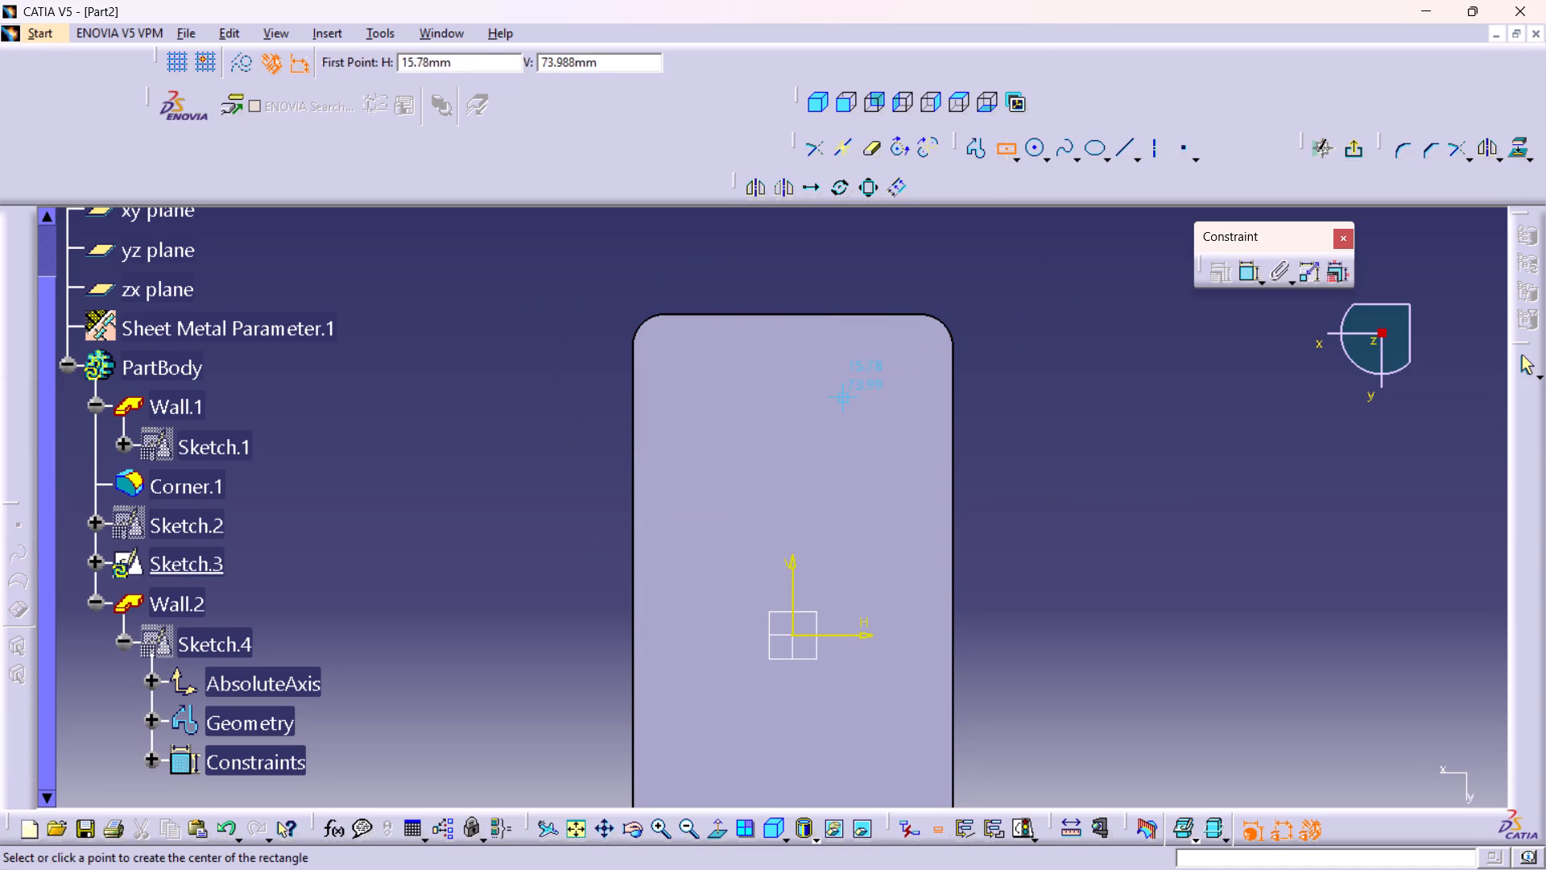
left_click(794, 460)
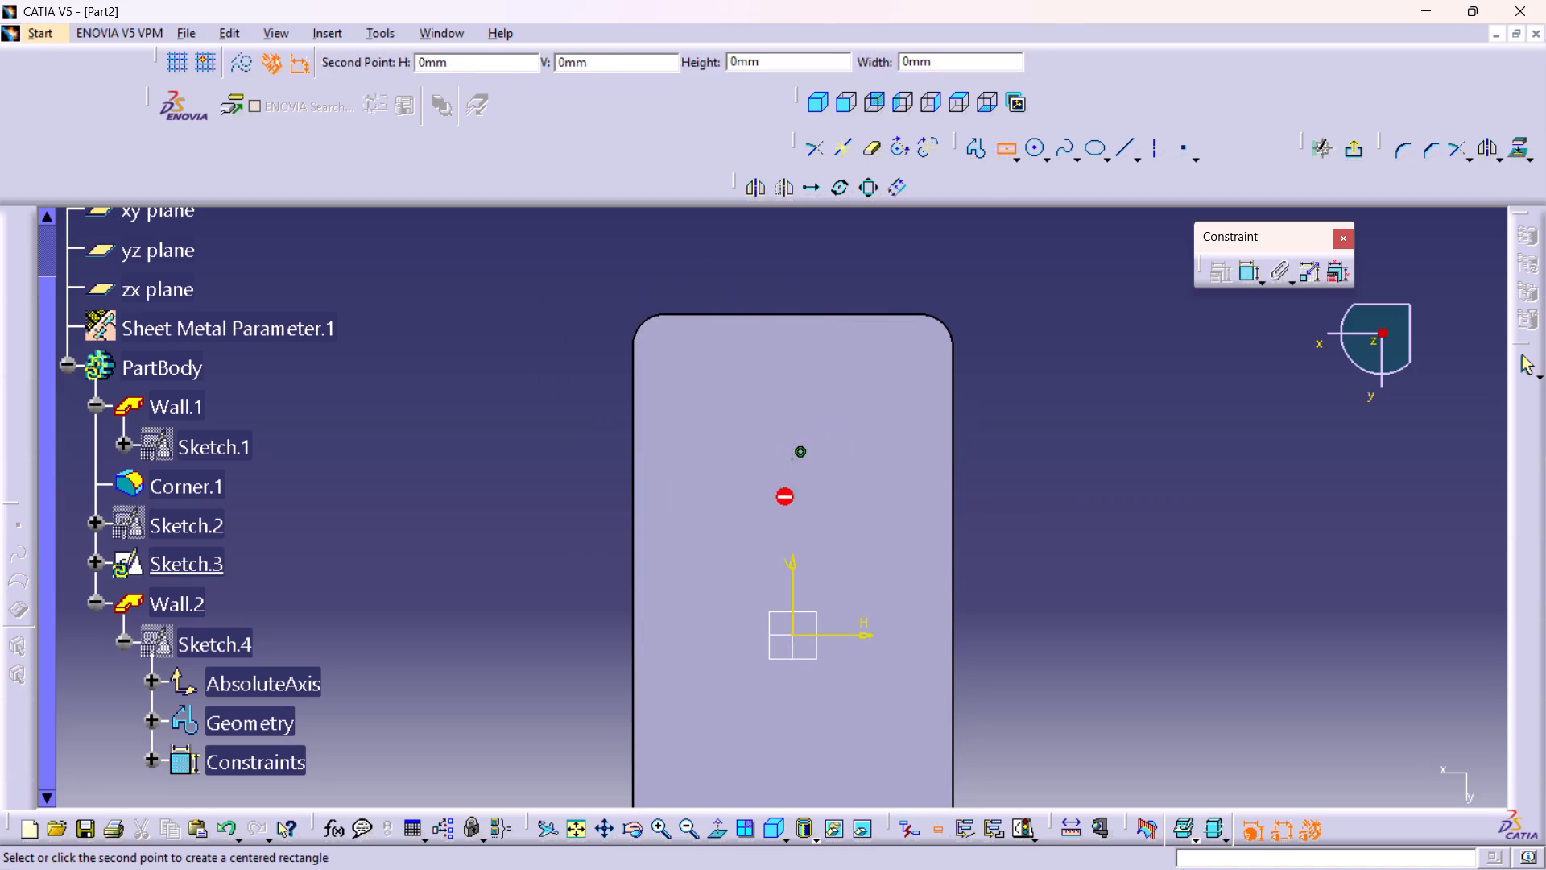
left_click(906, 565)
Constrain the distance between the rectangle's top edge and the wall's upper edge to 2.75 mm.
double_click(1243, 268)
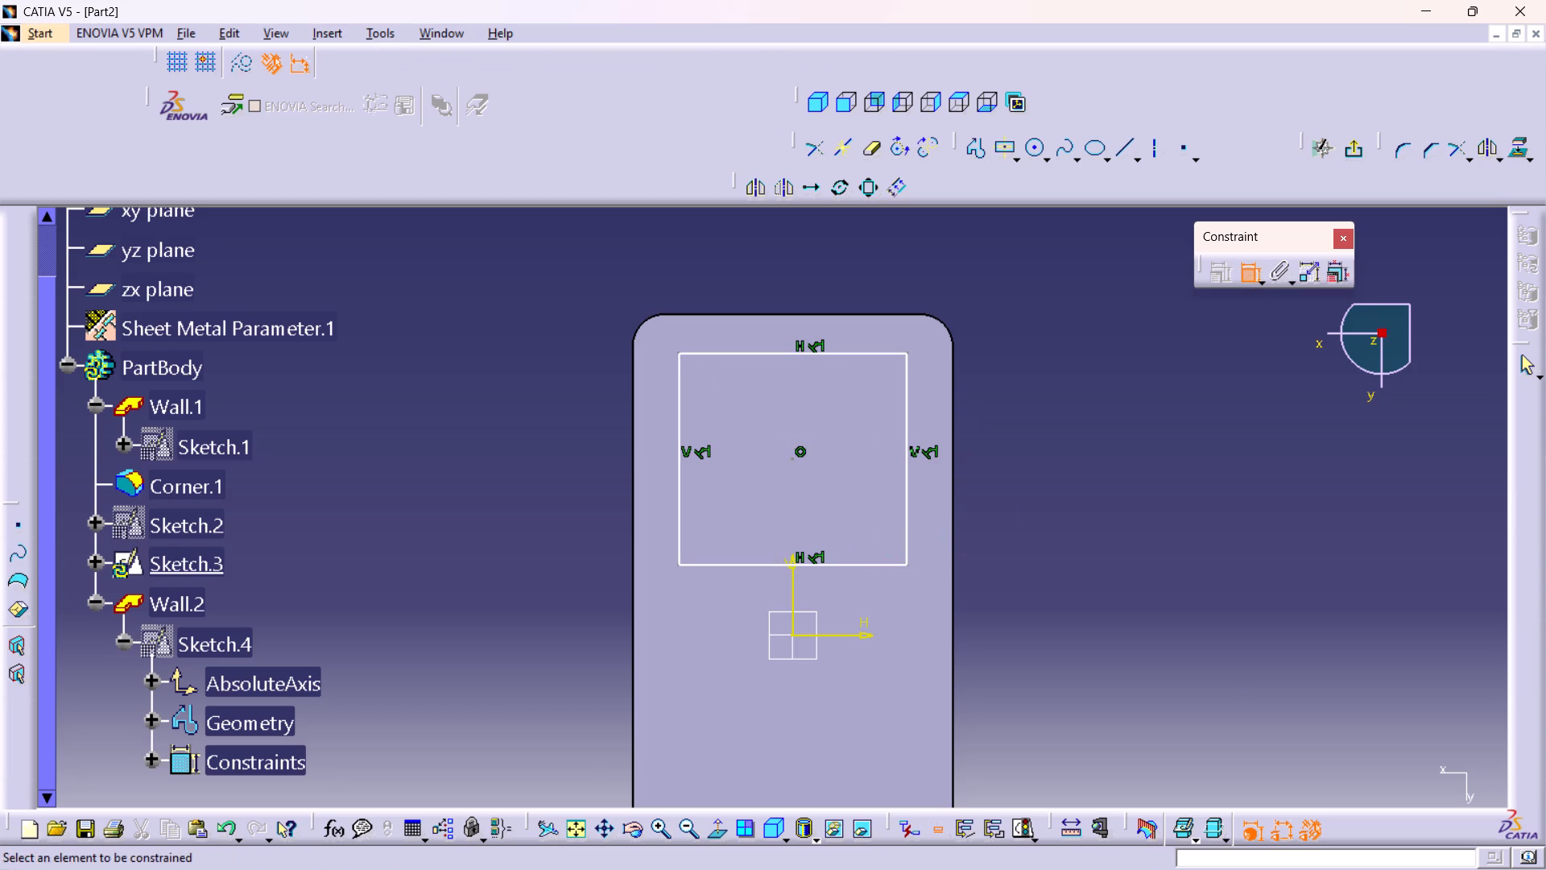
left_click(846, 355)
left_click_drag(850, 316, 865, 316)
left_click(1020, 353)
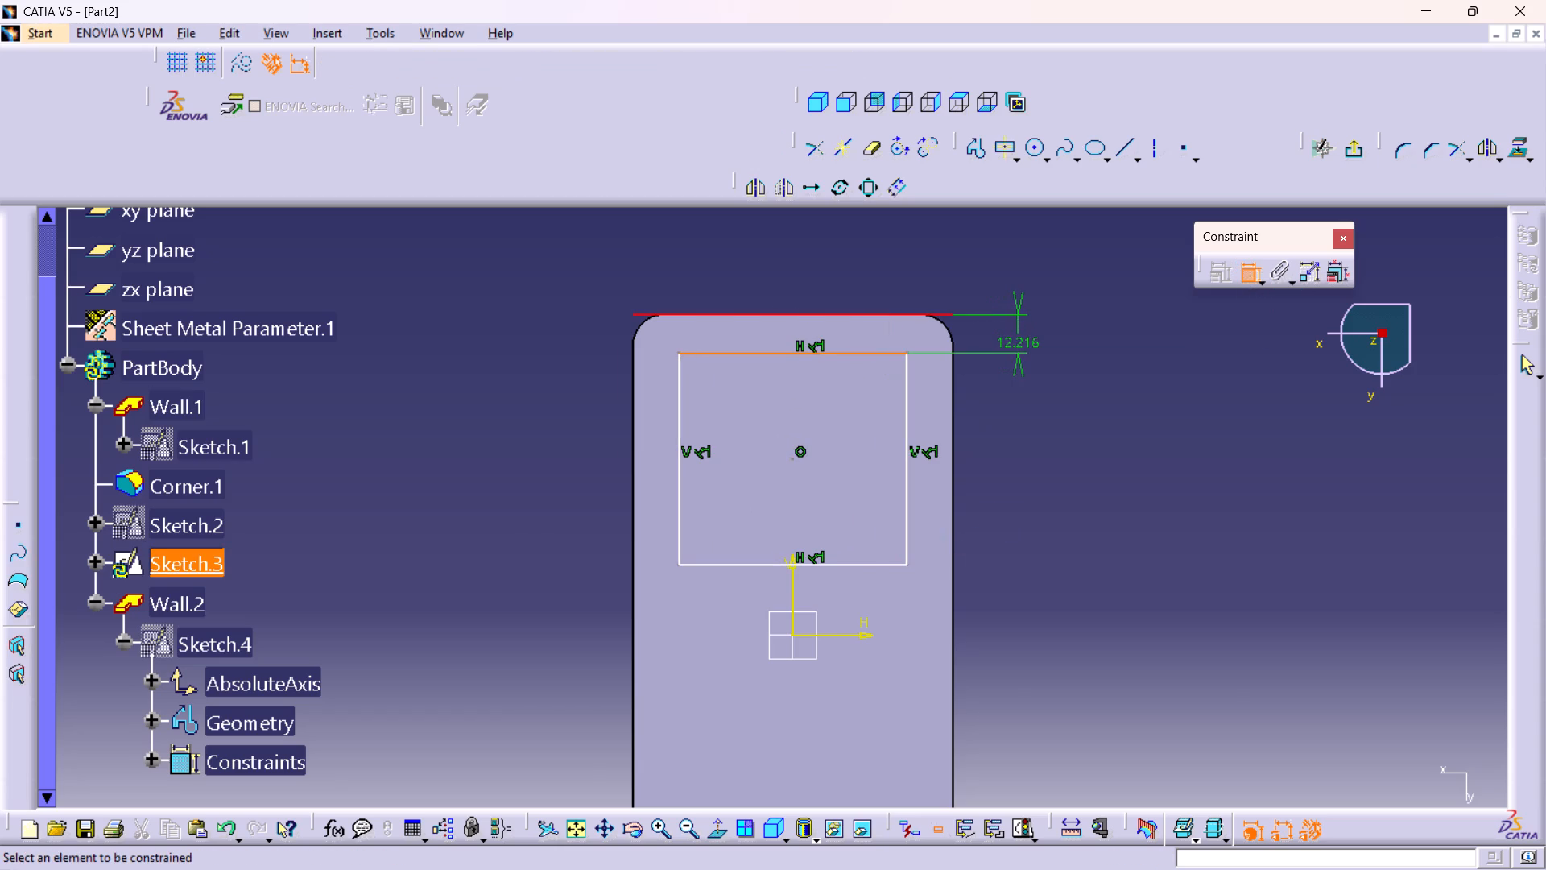
double_click(1020, 342)
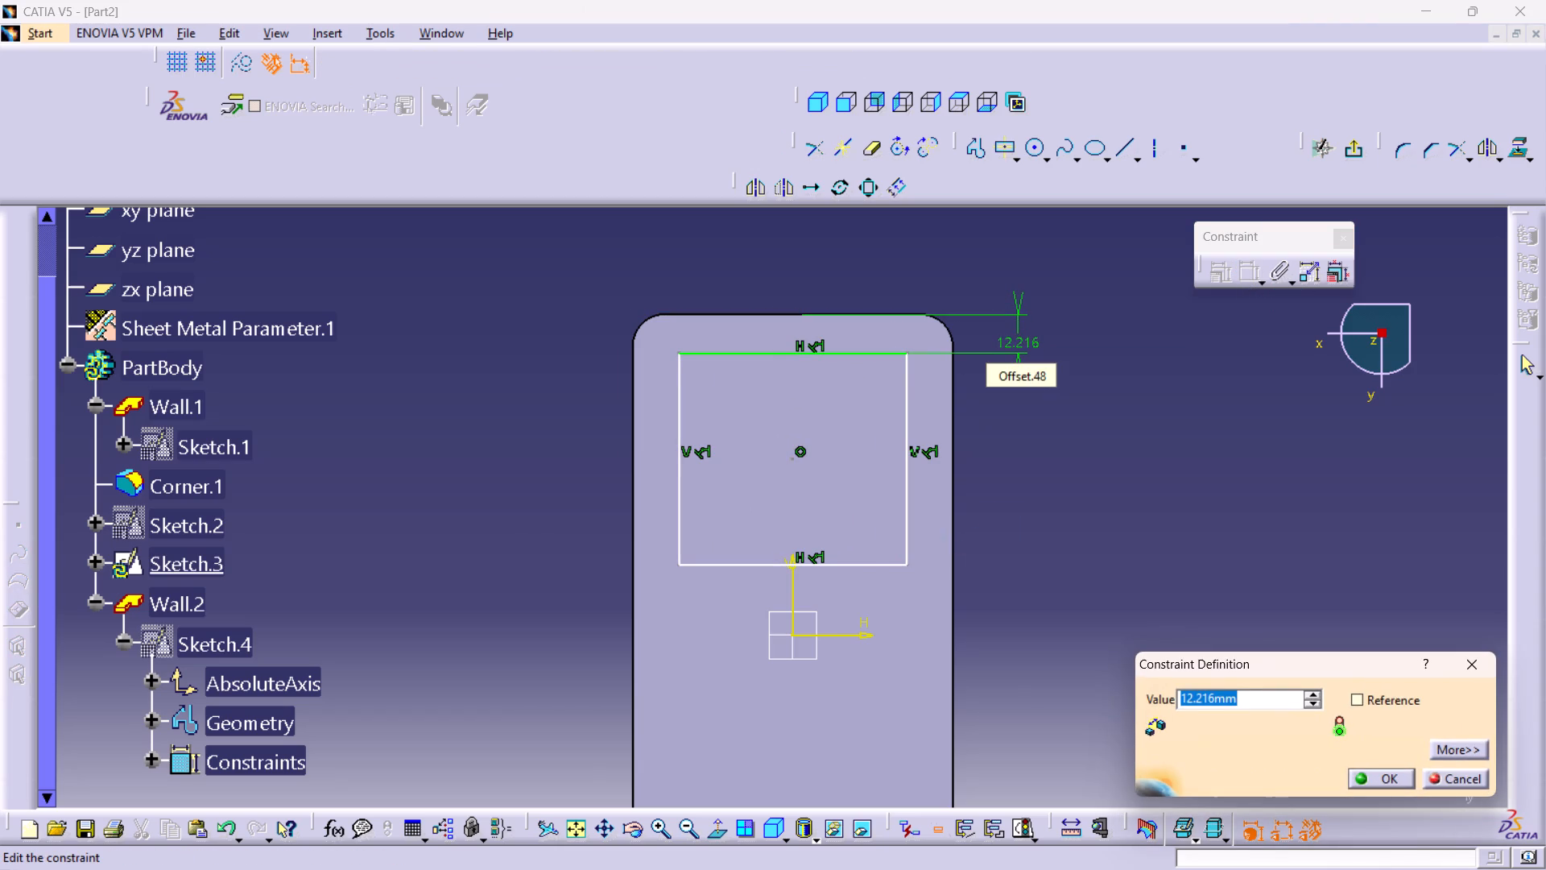
type("2.75")
key("Return")
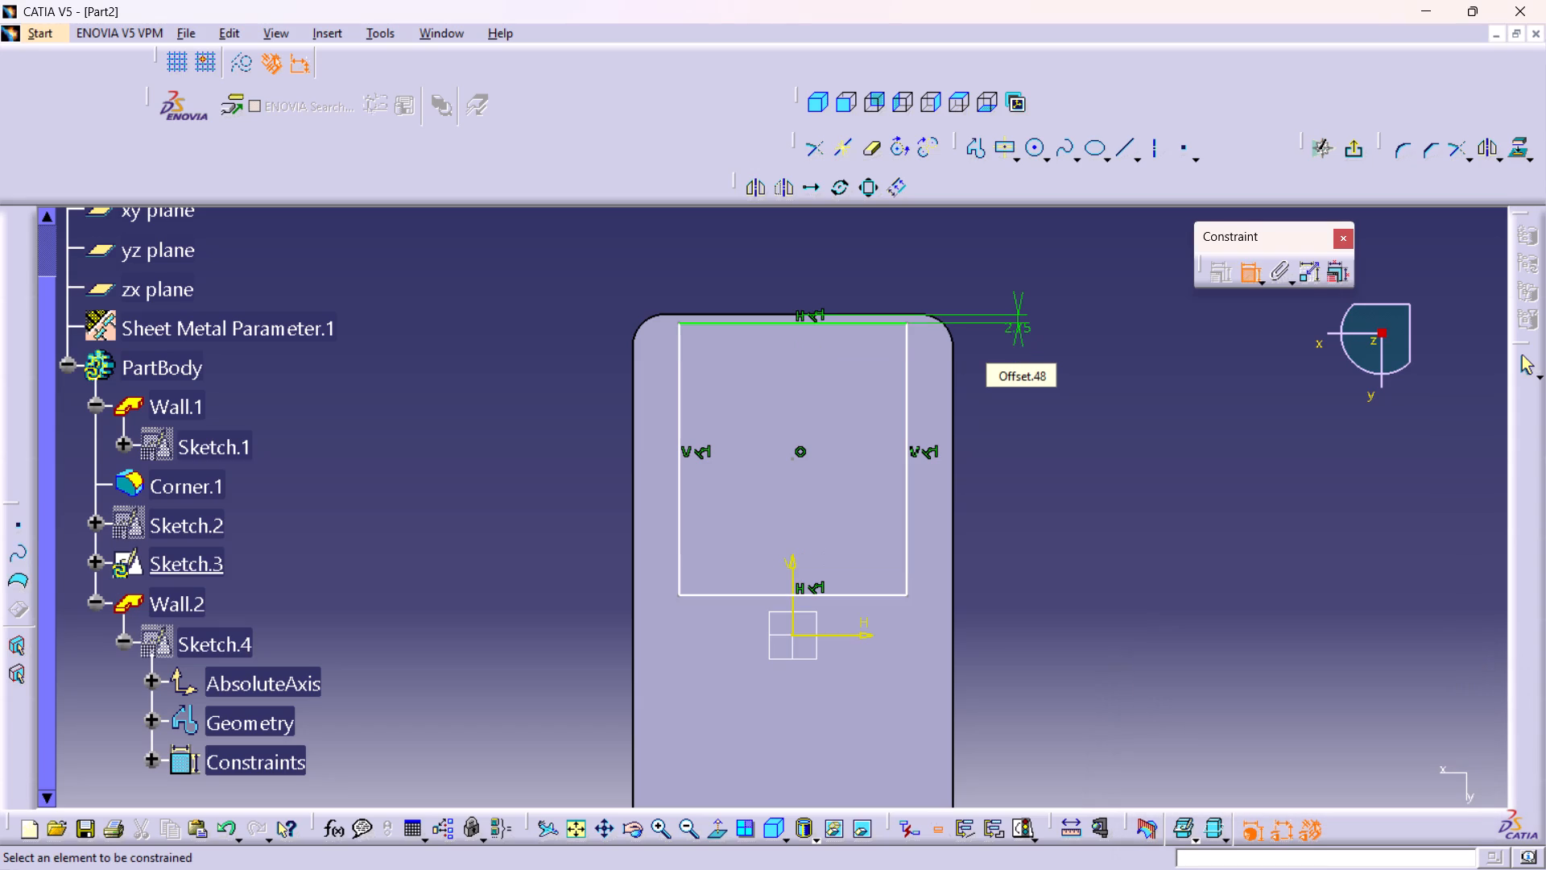
Dimension the rectangle's vertical side and set its length to 80 mm.
left_click_drag(905, 419, 916, 428)
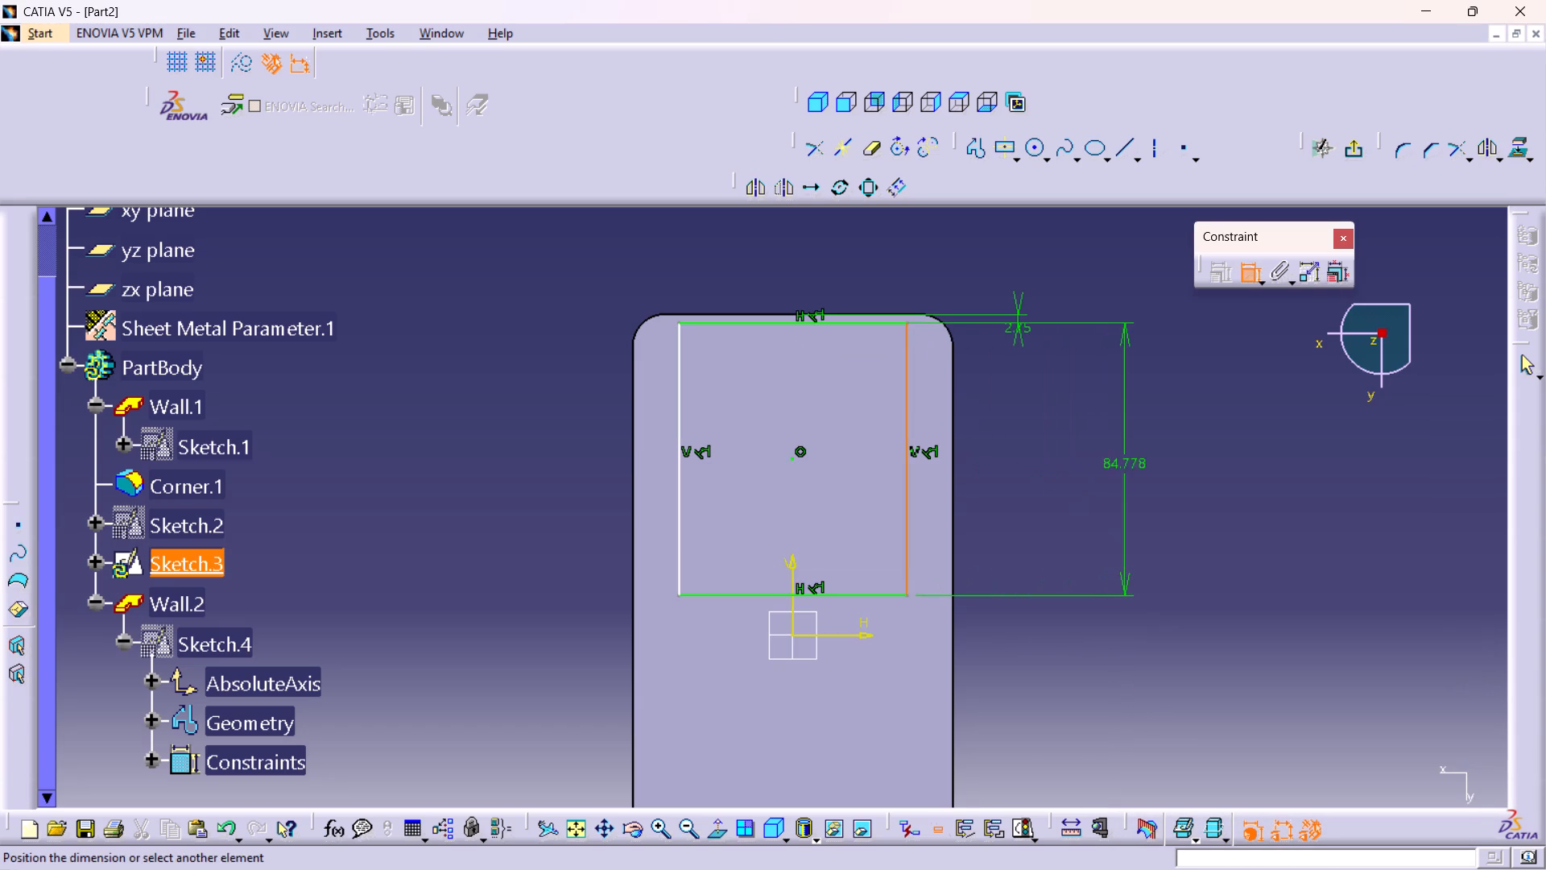
left_click(1131, 461)
double_click(1131, 457)
type("80")
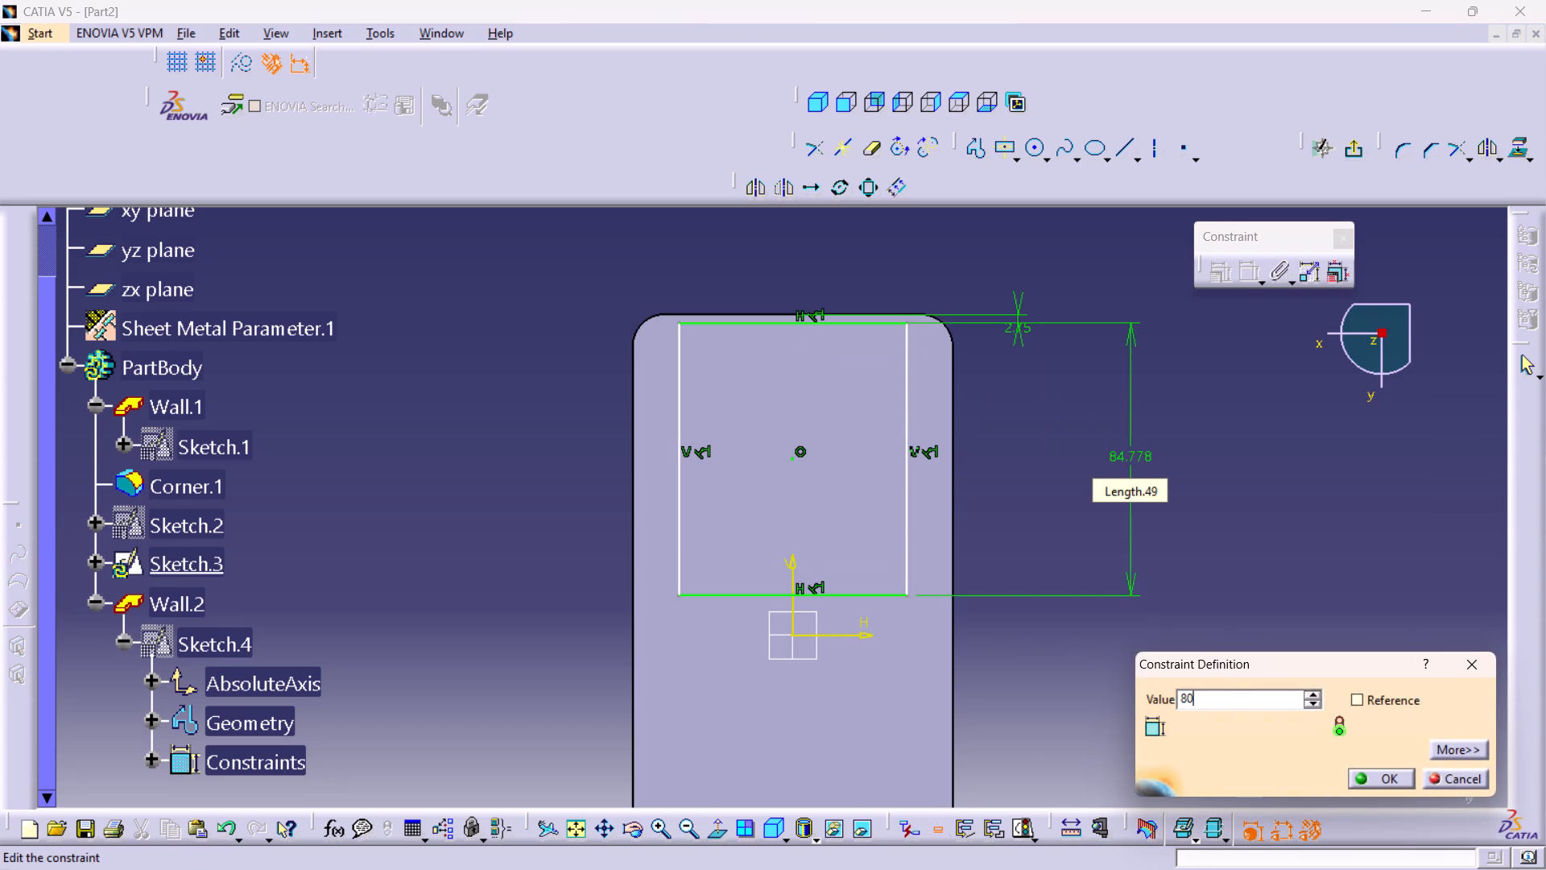
key("Return")
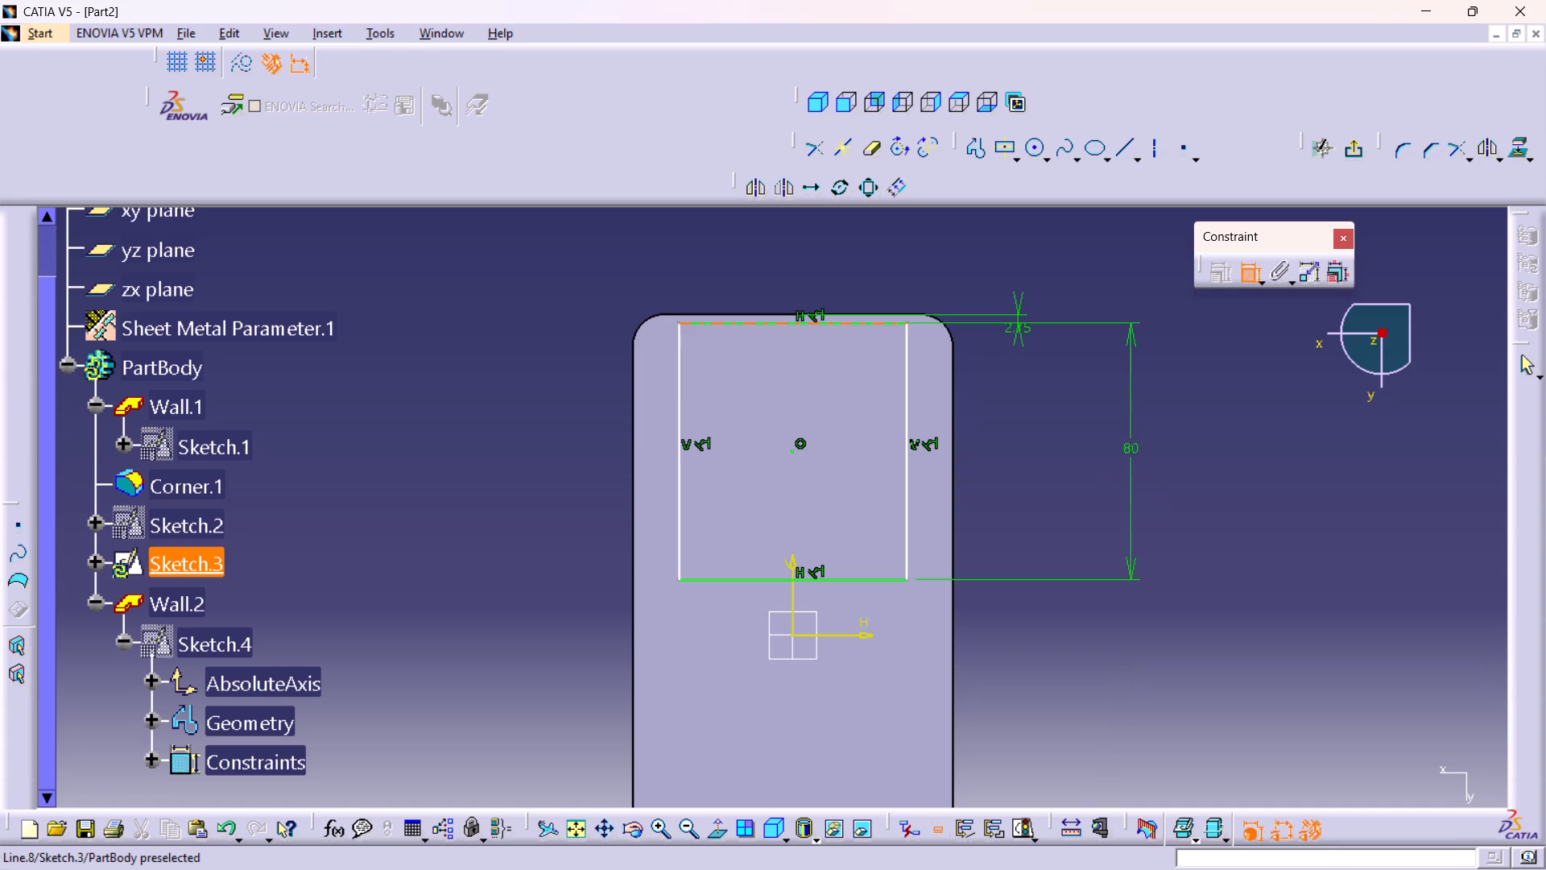
Dimension the rectangle's top edge and set its width to 70 mm.
left_click(779, 321)
left_click(792, 279)
double_click(787, 278)
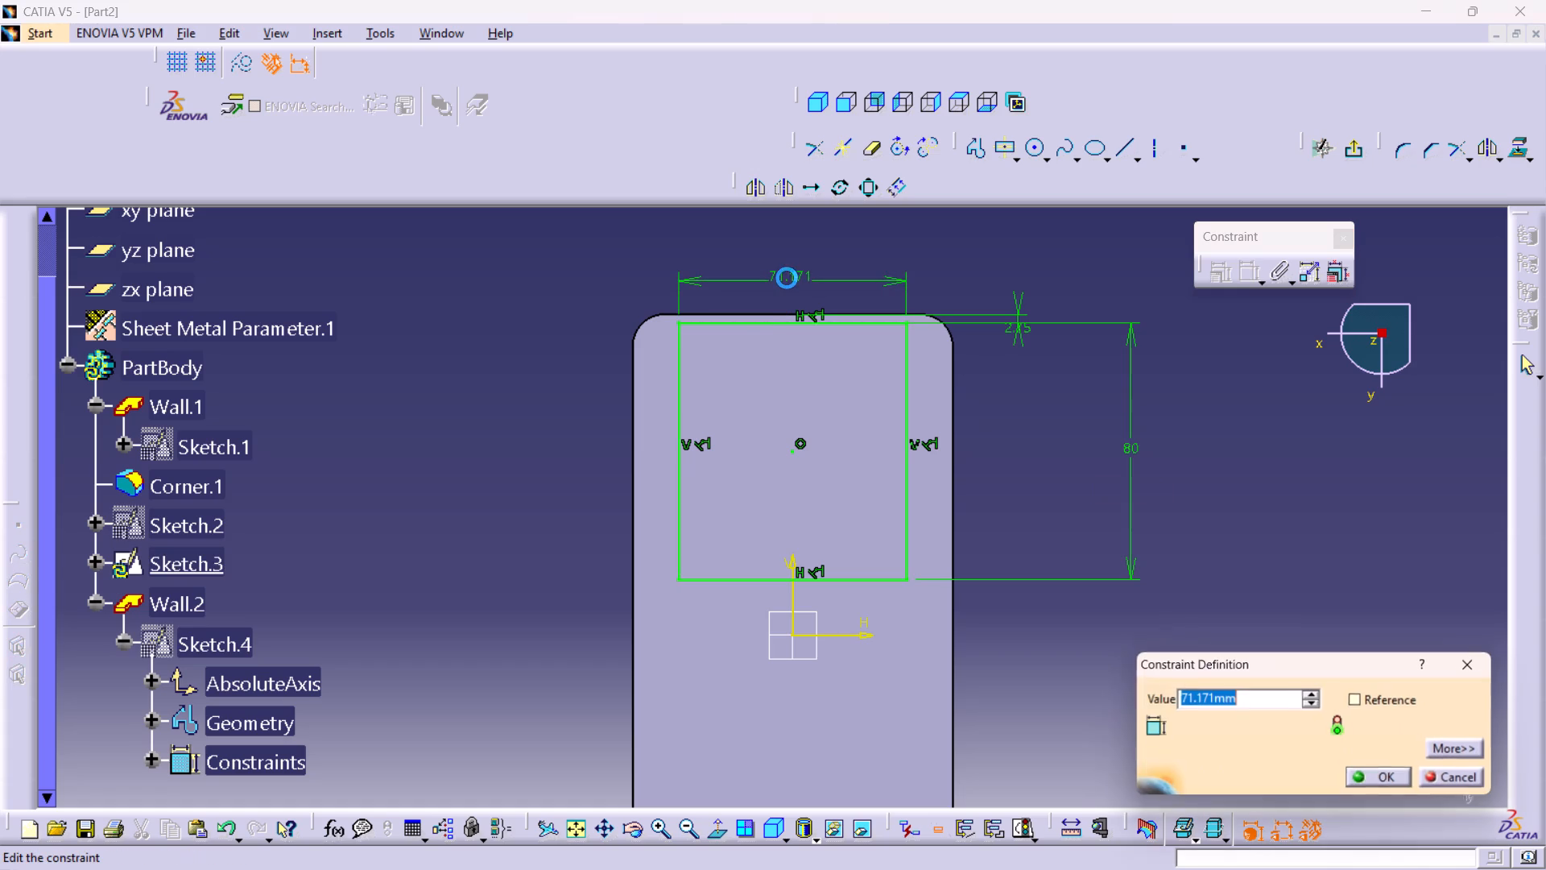
type("70")
key("Return")
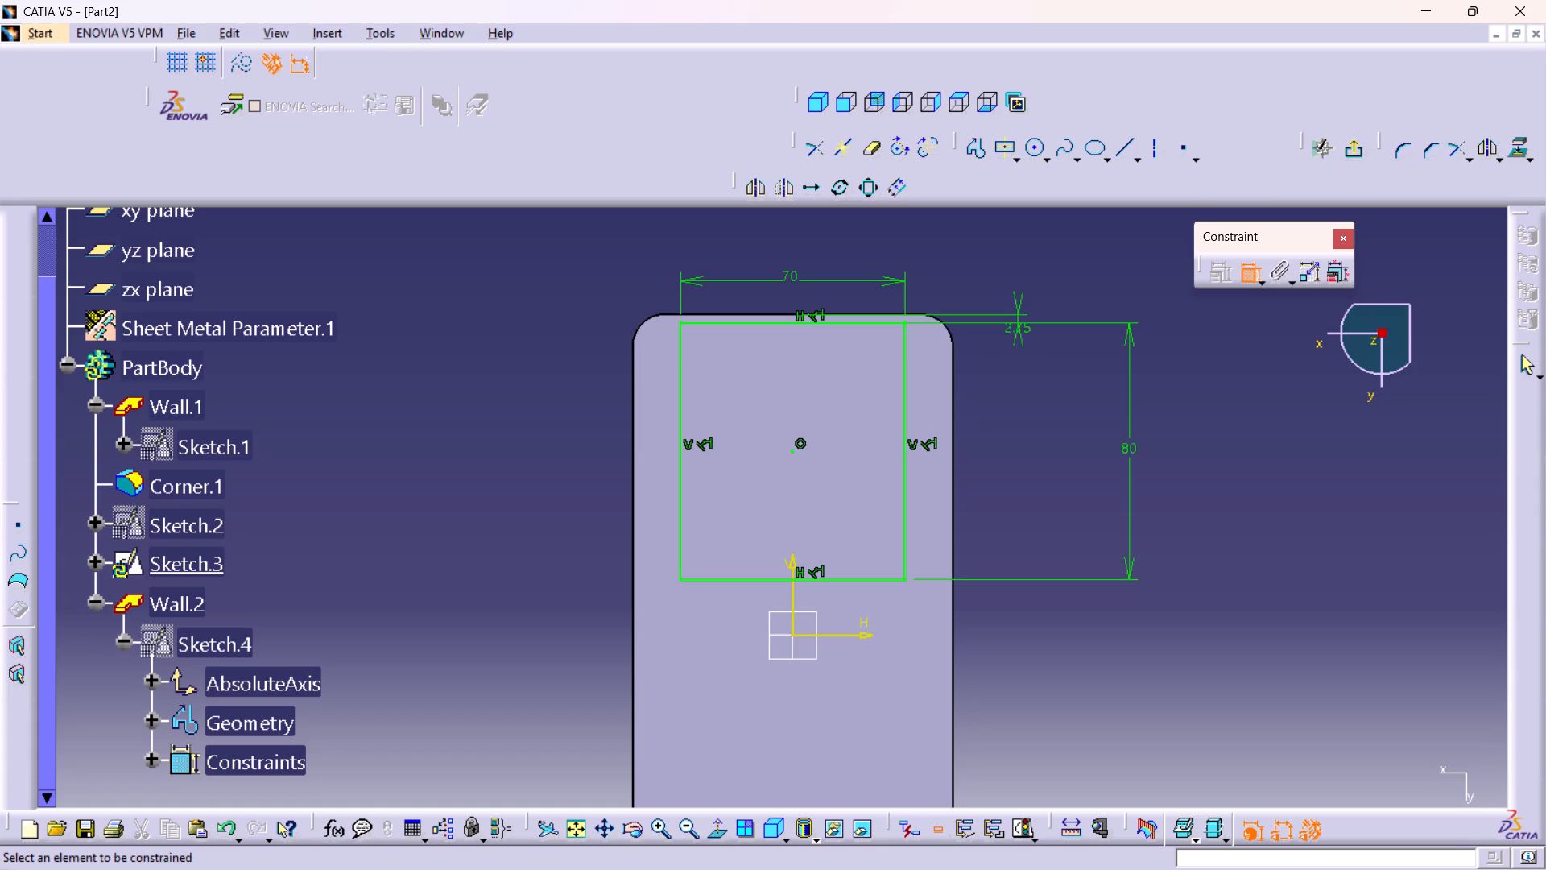
Change the rectangle's width to 80 mm and exit the sketch.
double_click(796, 281)
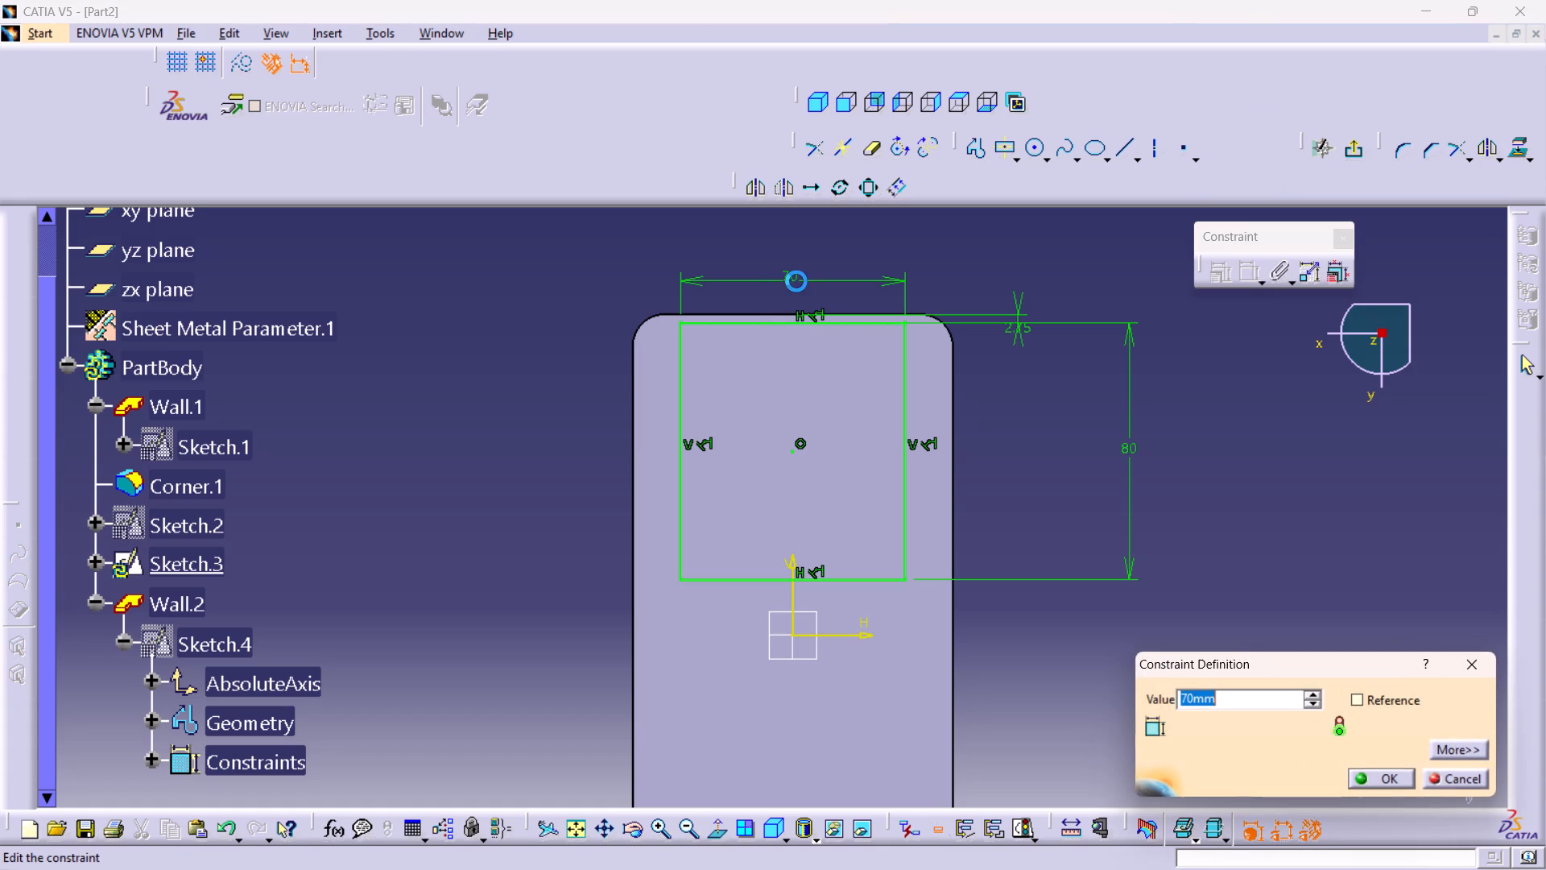
type("80")
key("Return")
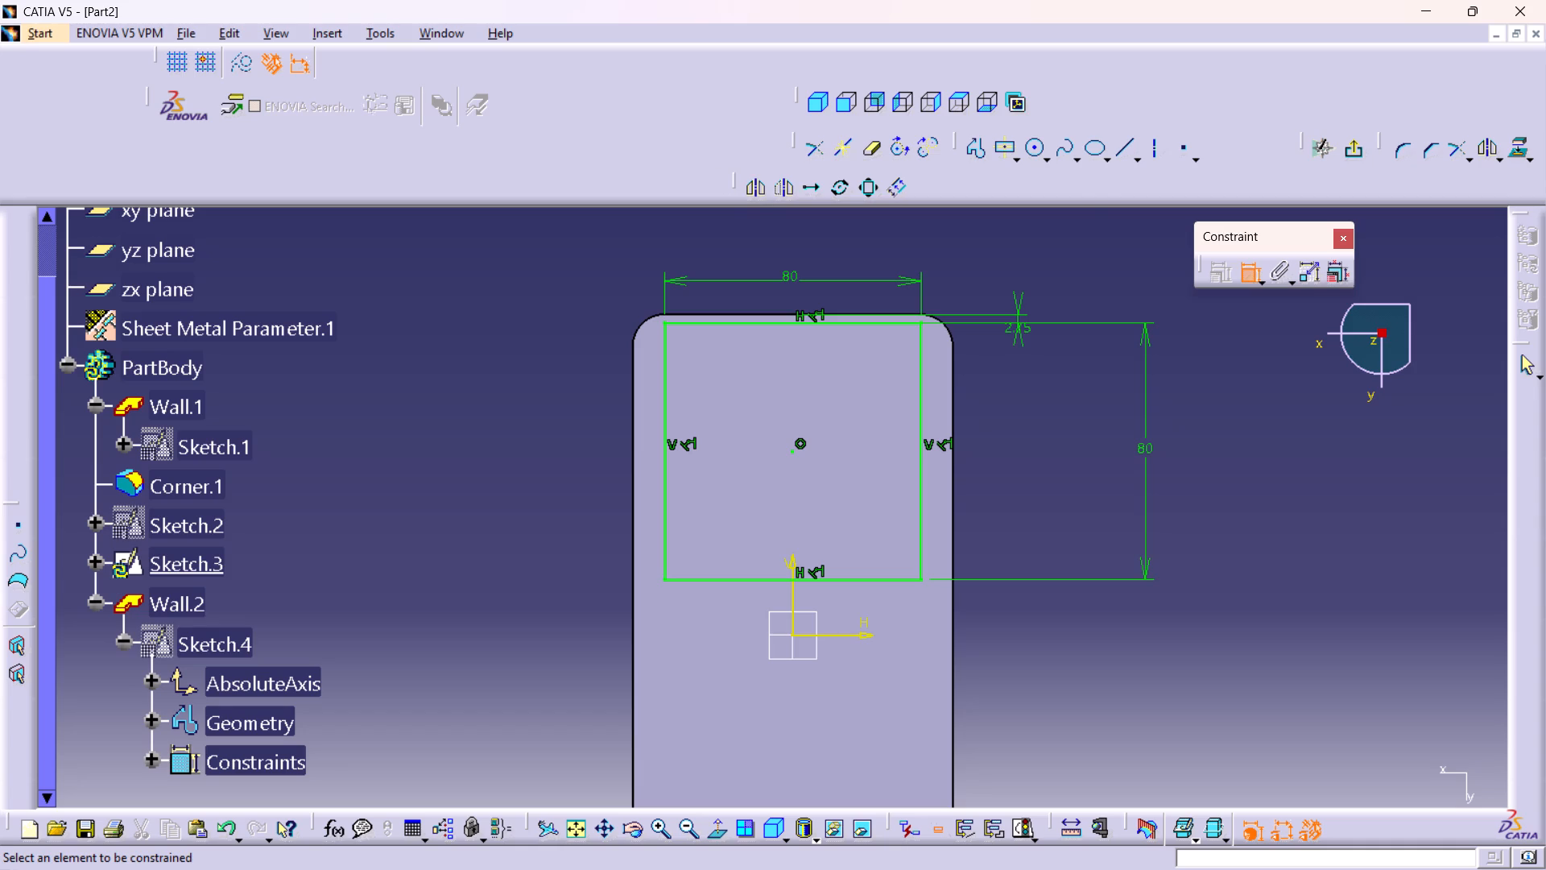
left_click(1353, 146)
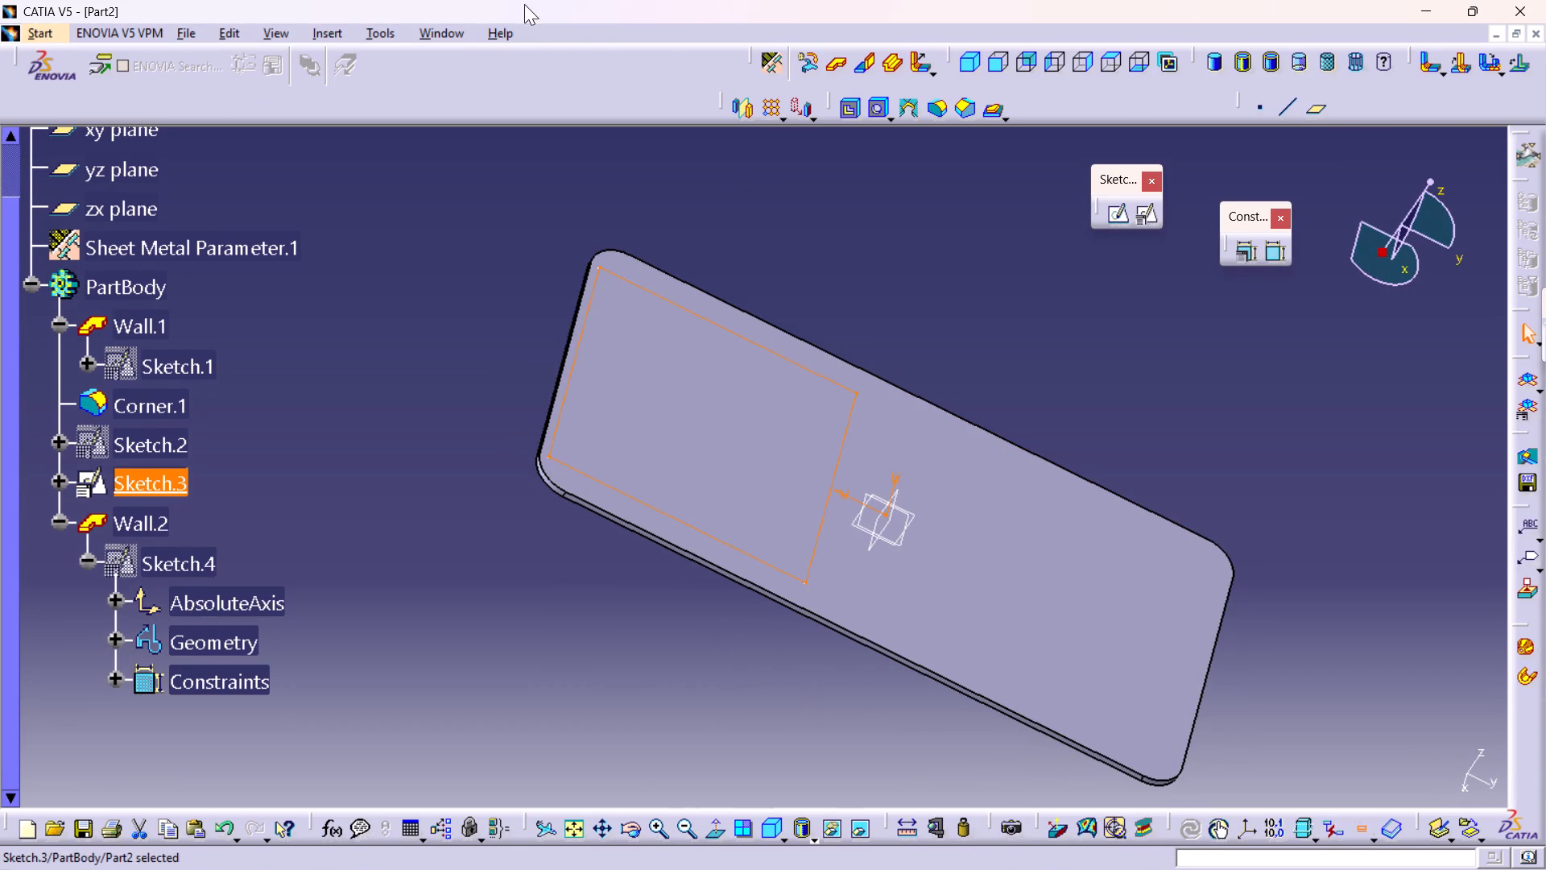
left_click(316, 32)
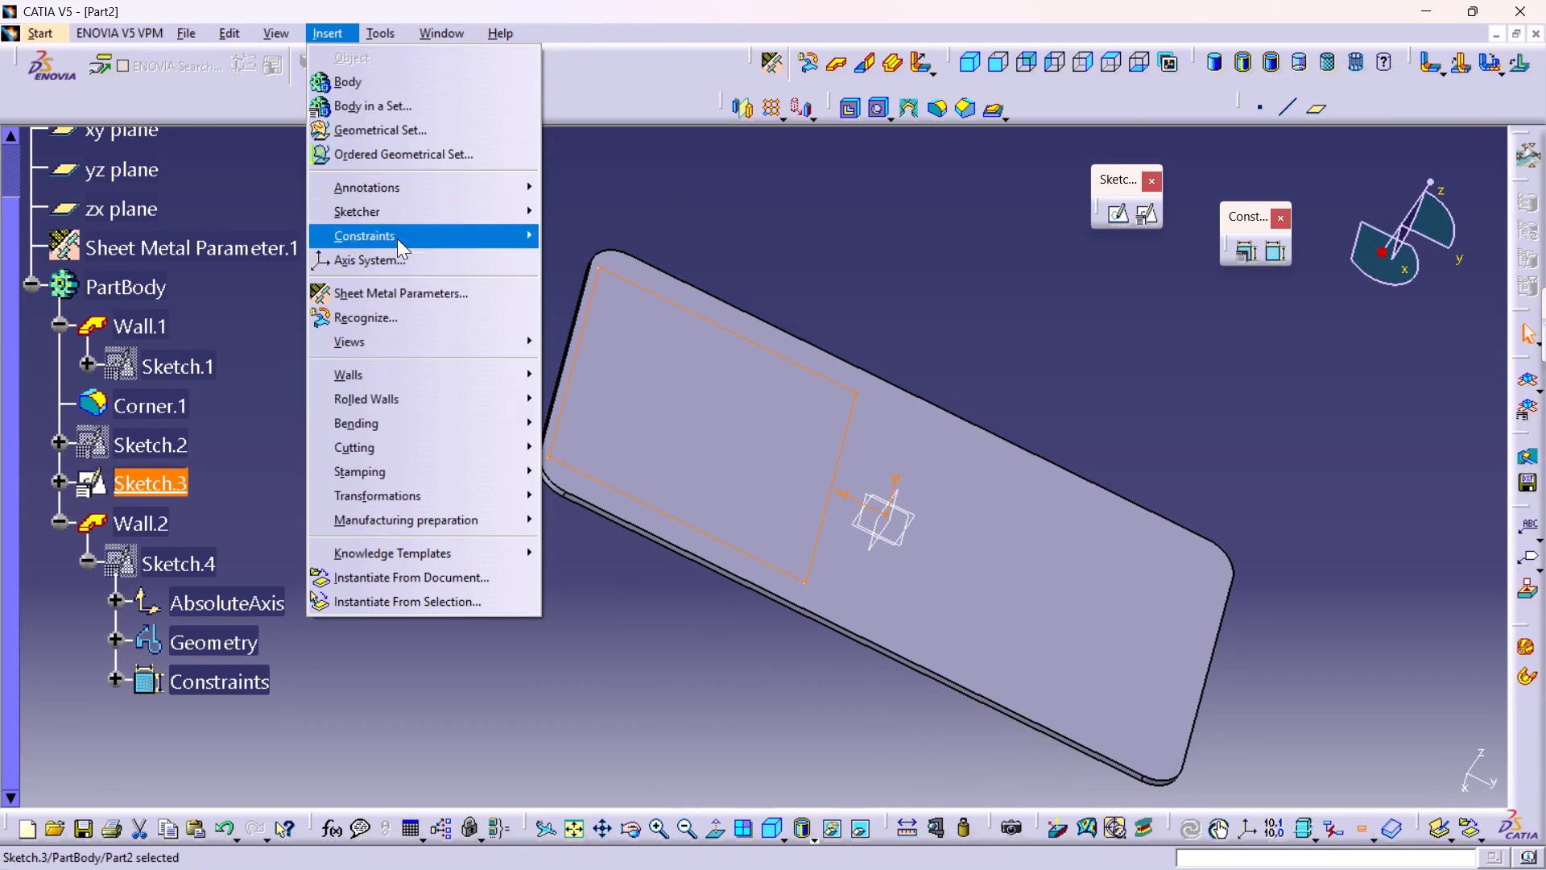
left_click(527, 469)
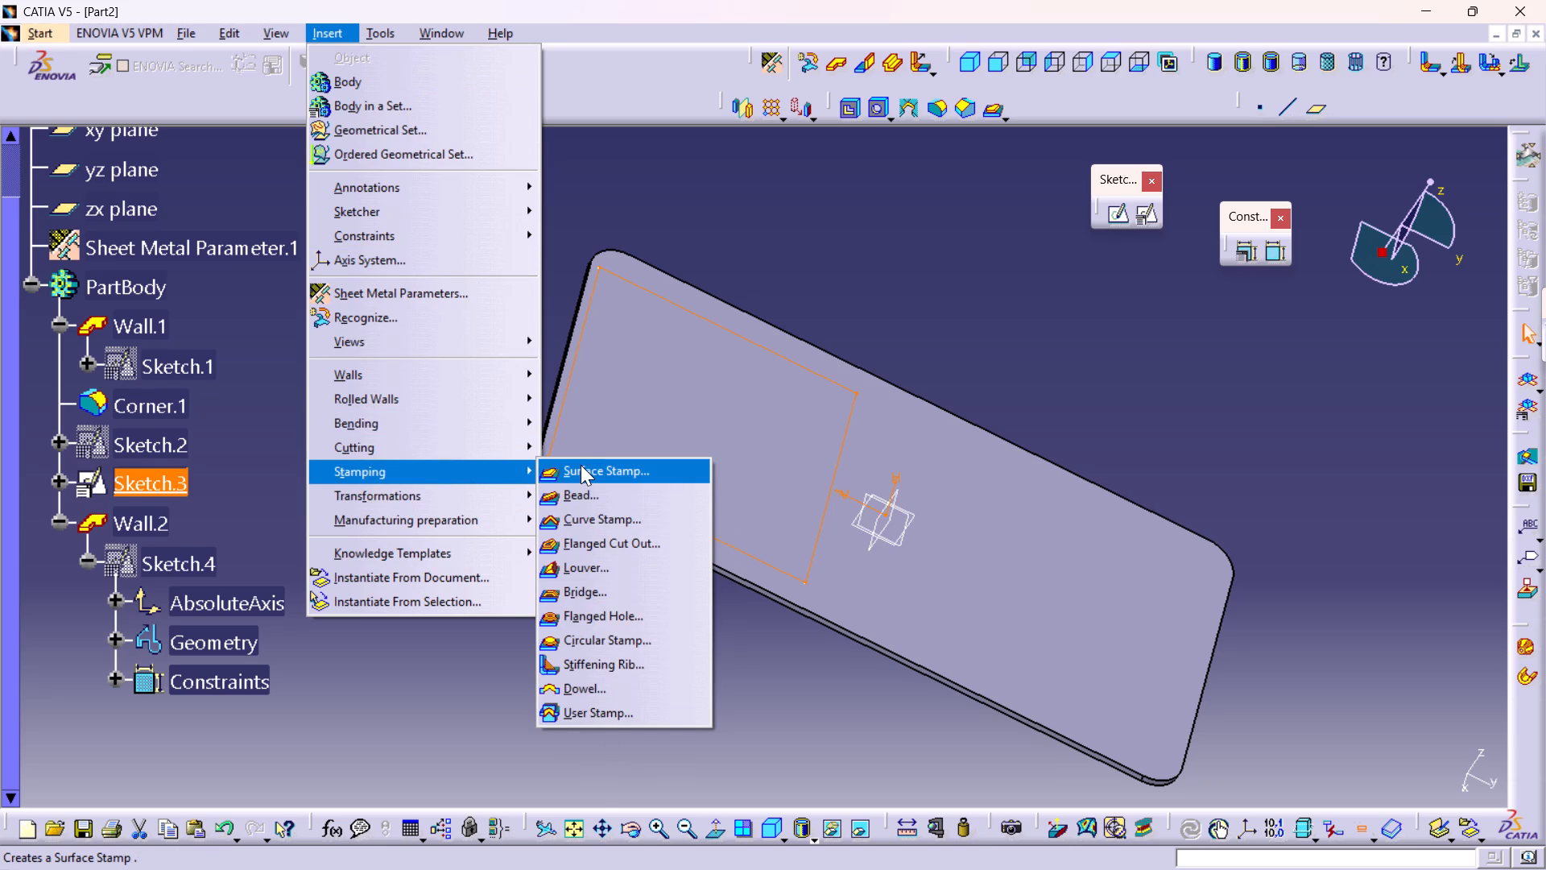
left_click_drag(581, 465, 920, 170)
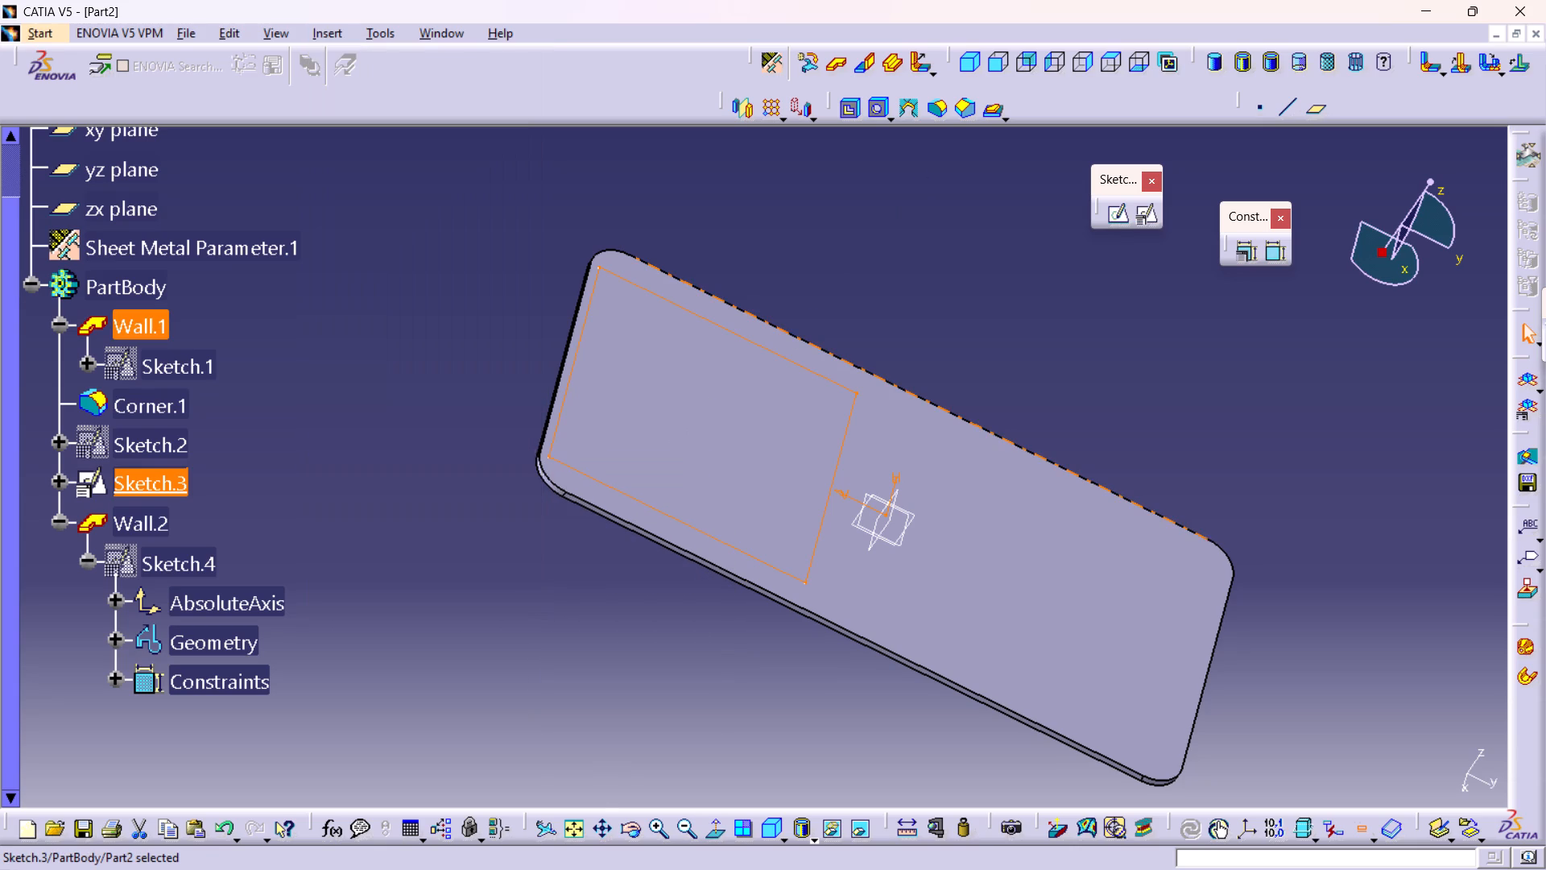
Set up a surface stamp from Sketch.3 with height H 60 mm, radius R1 3.5 mm and radius R2 6.5 mm, and preview it.
left_click(330, 28)
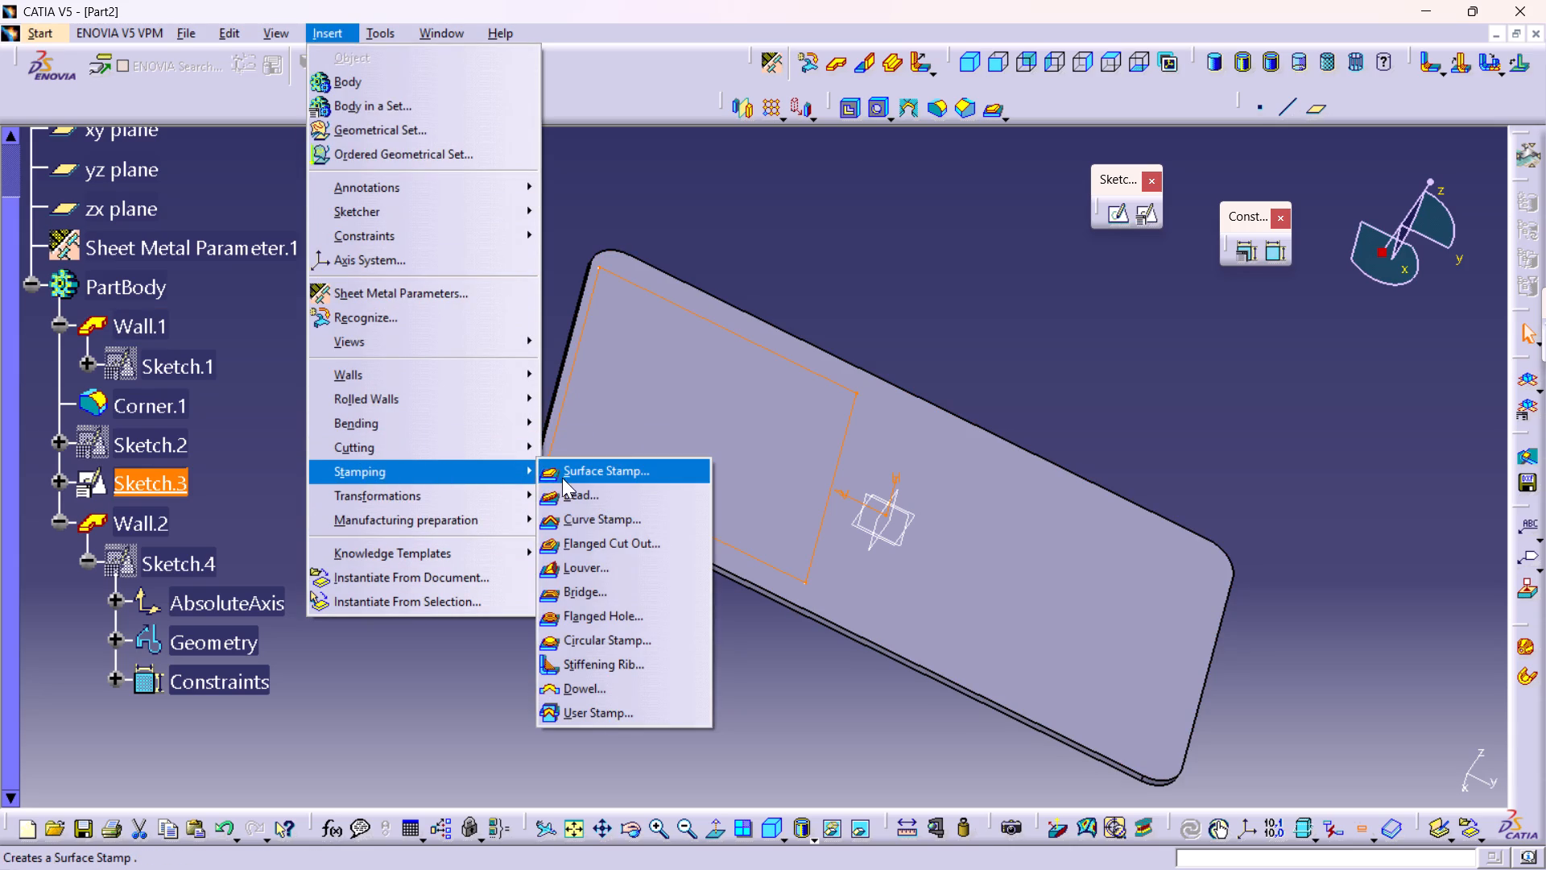
left_click(568, 476)
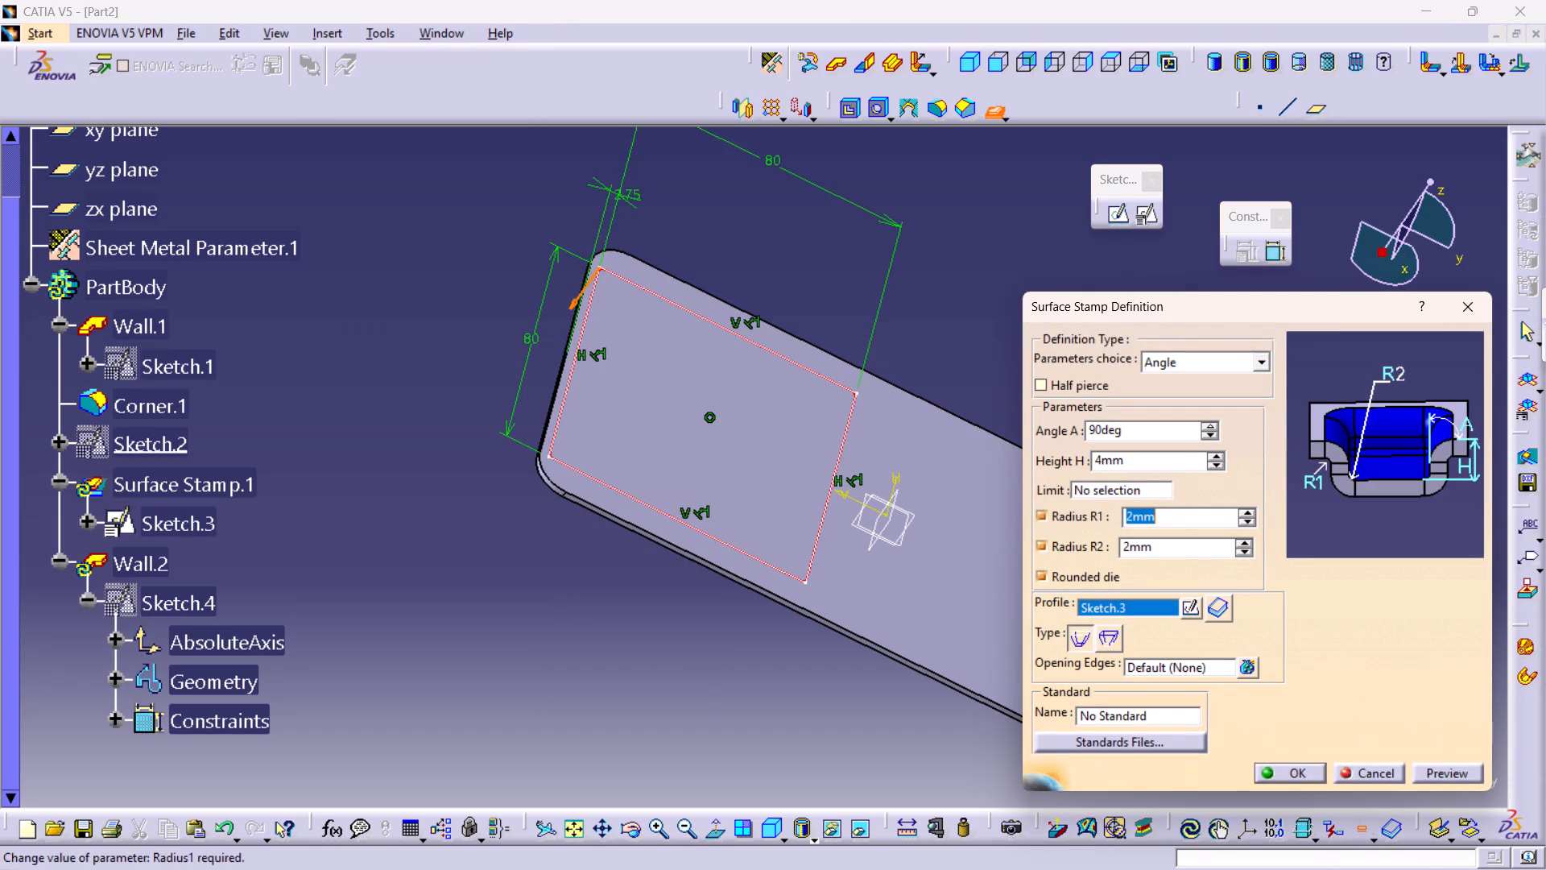
double_click(1159, 514)
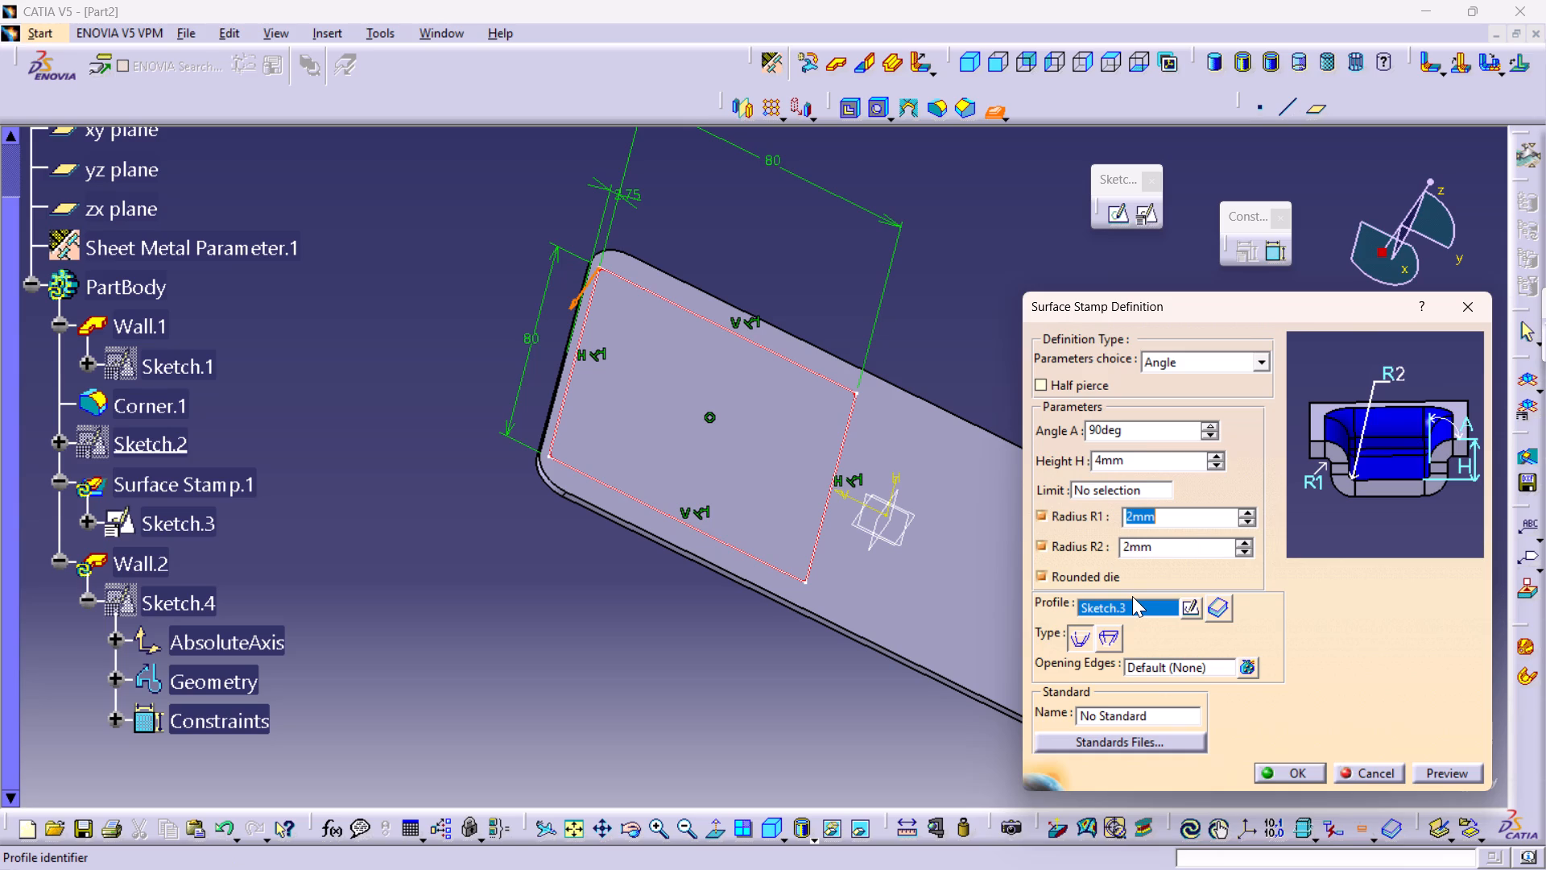
type("3.50")
double_click(1181, 551)
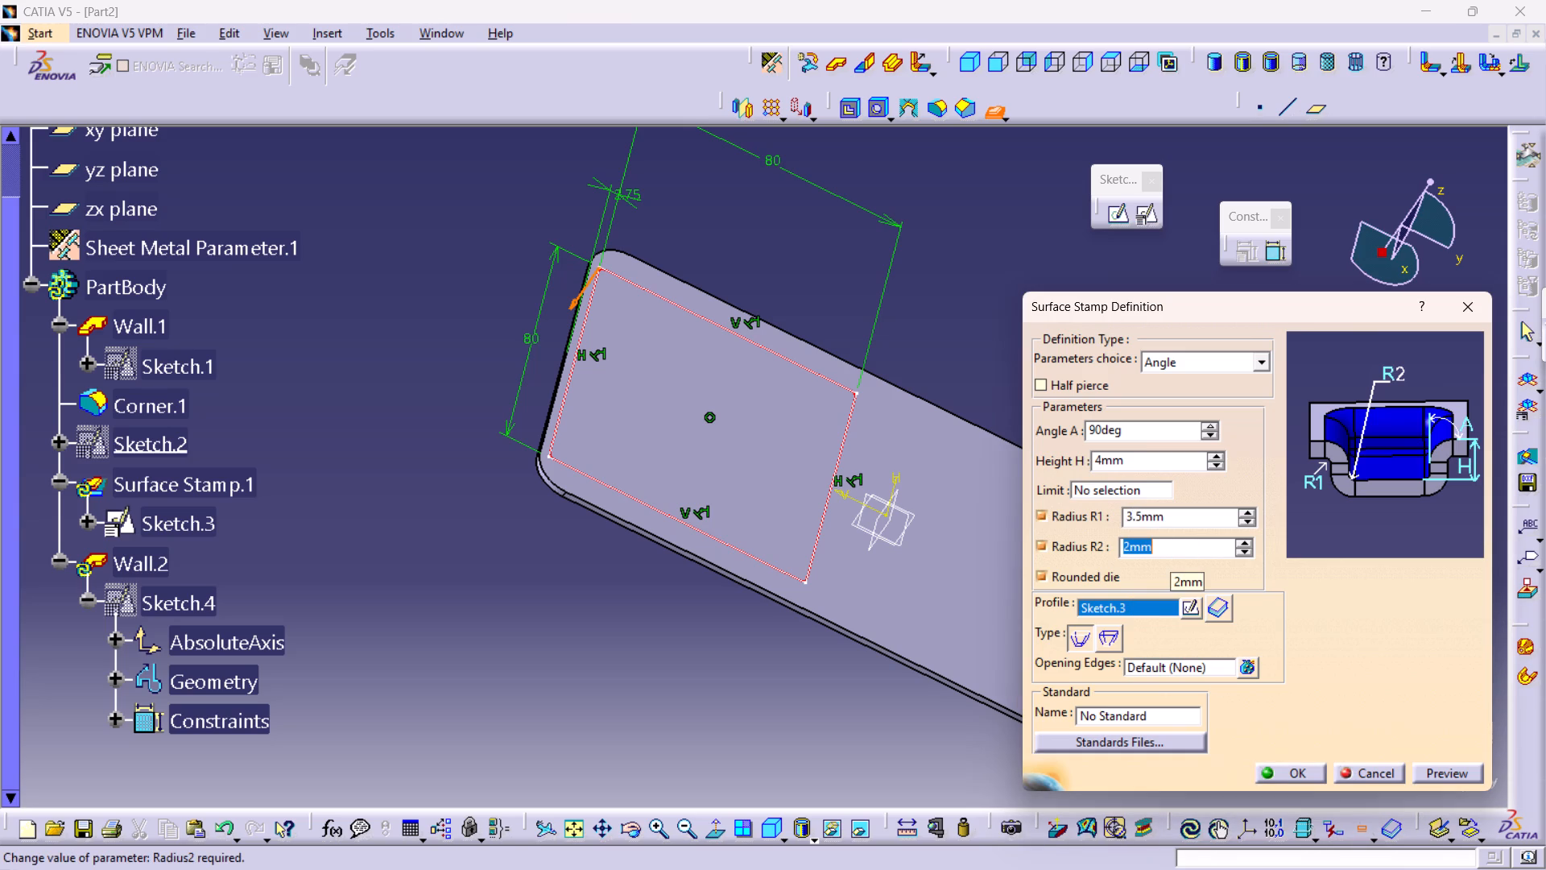
type("6050")
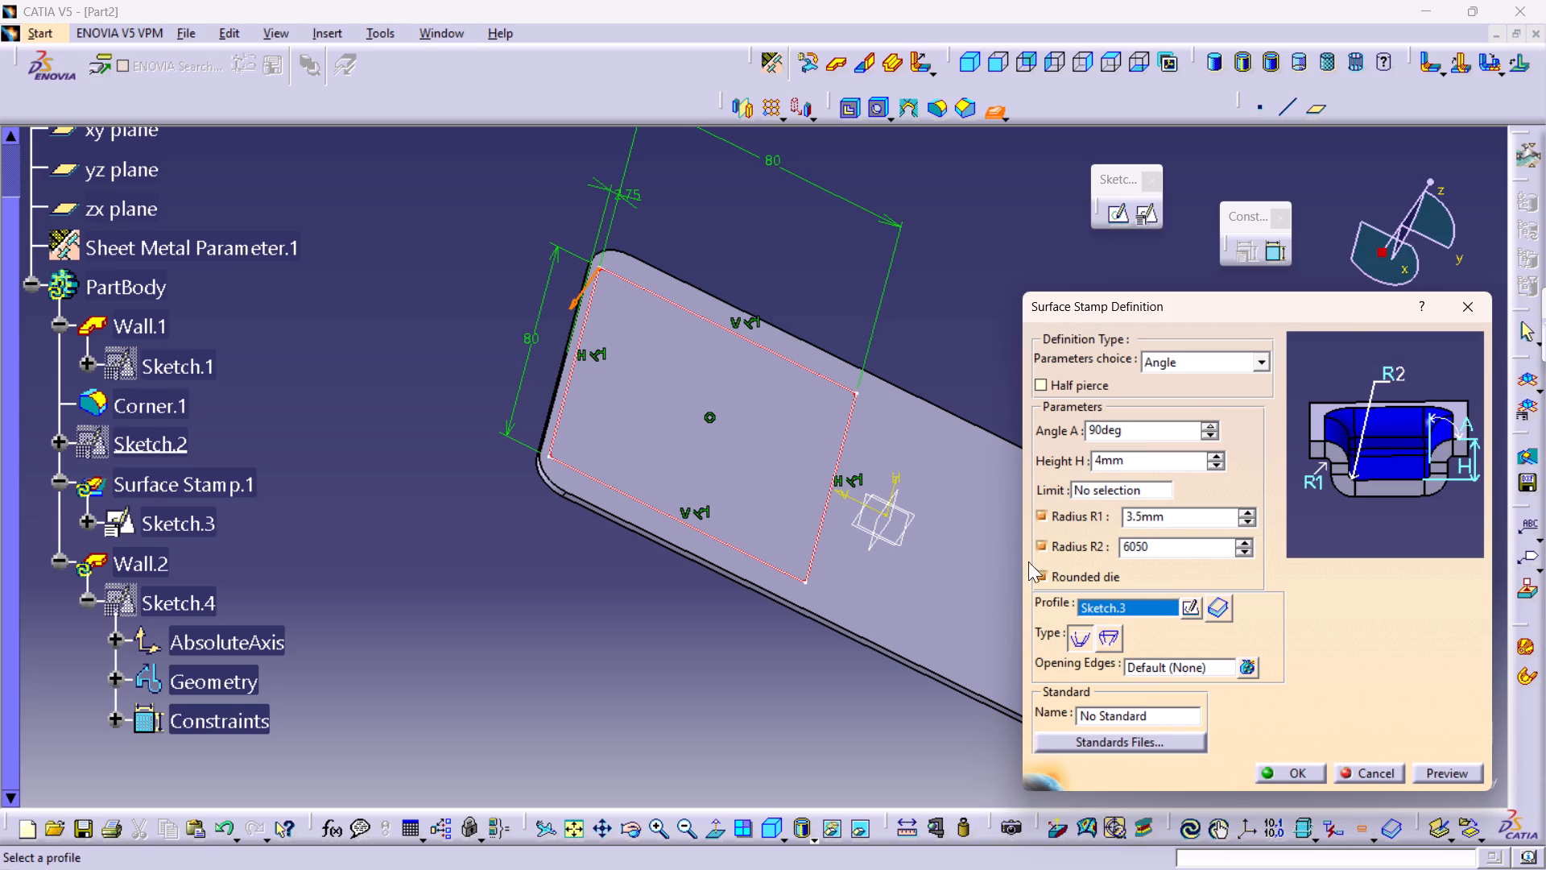
double_click(1132, 456)
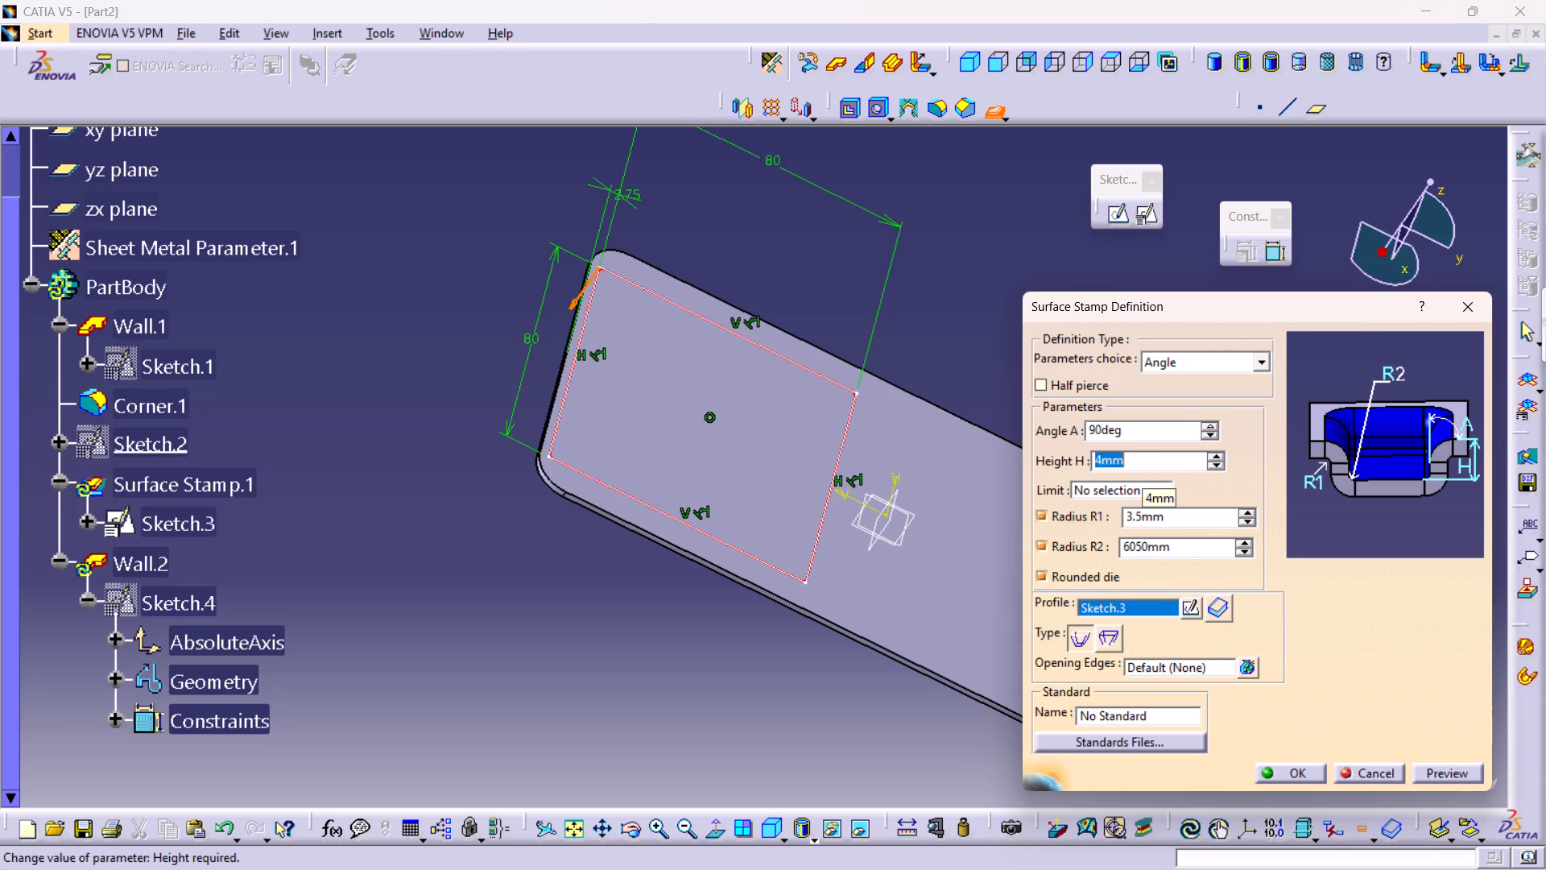
type("60")
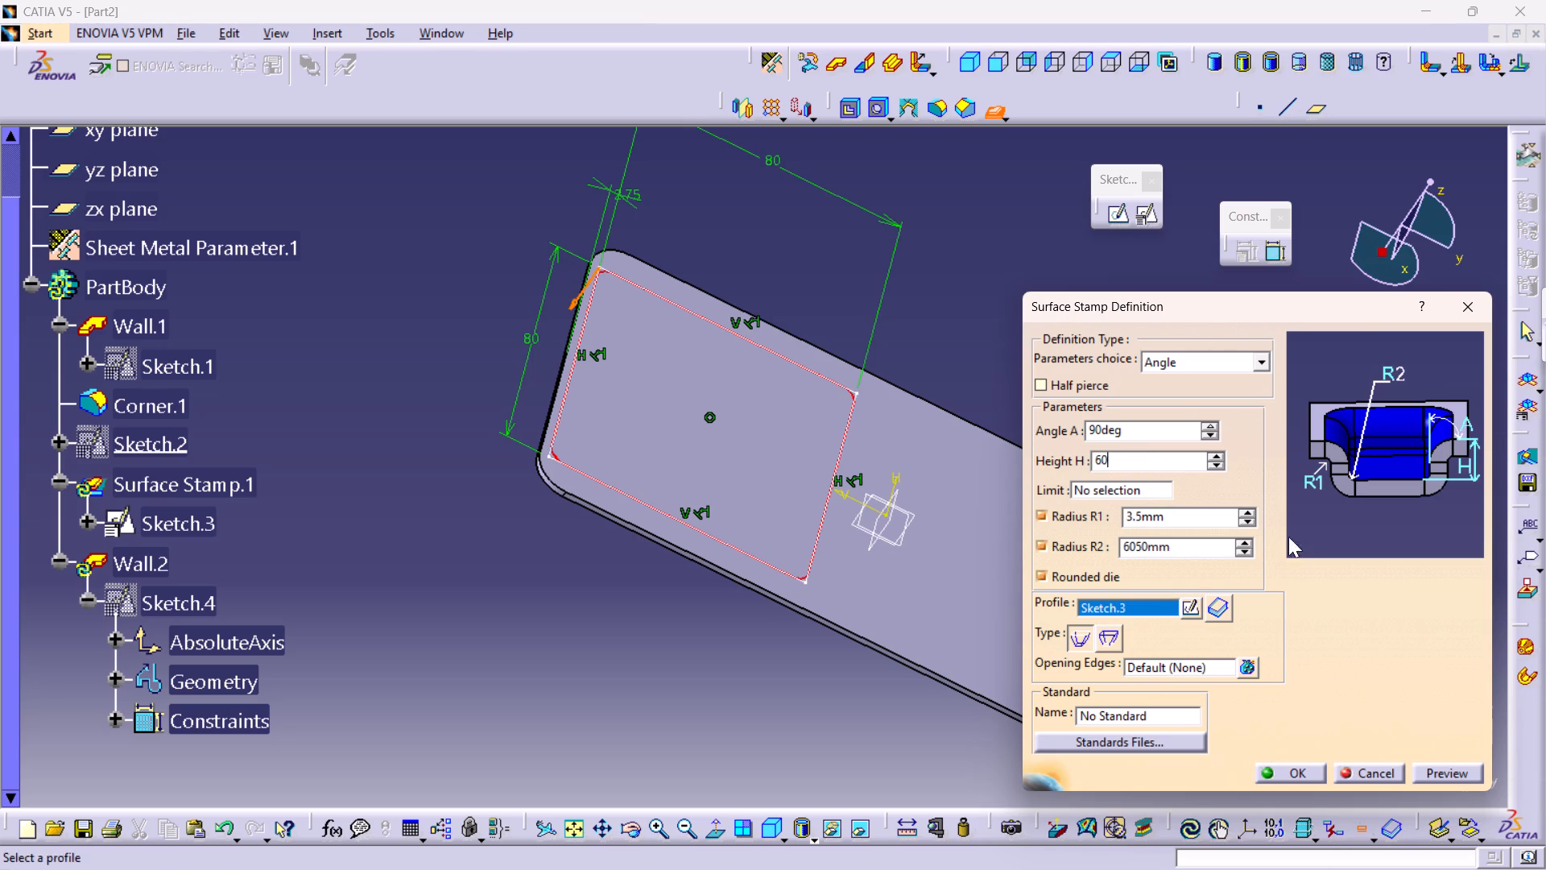
double_click(1186, 553)
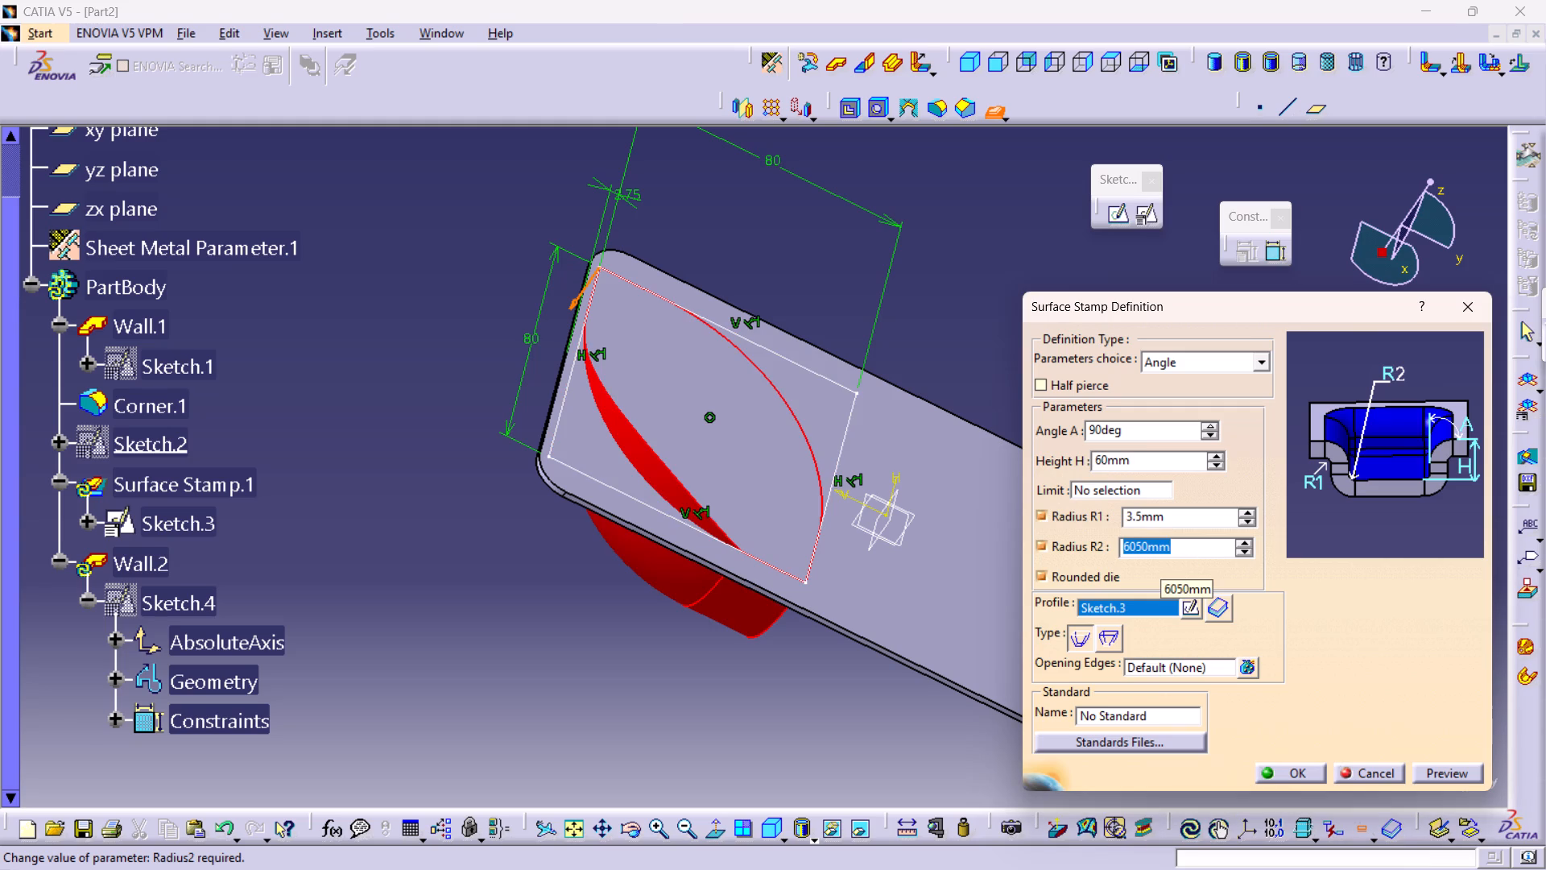
type("6.50")
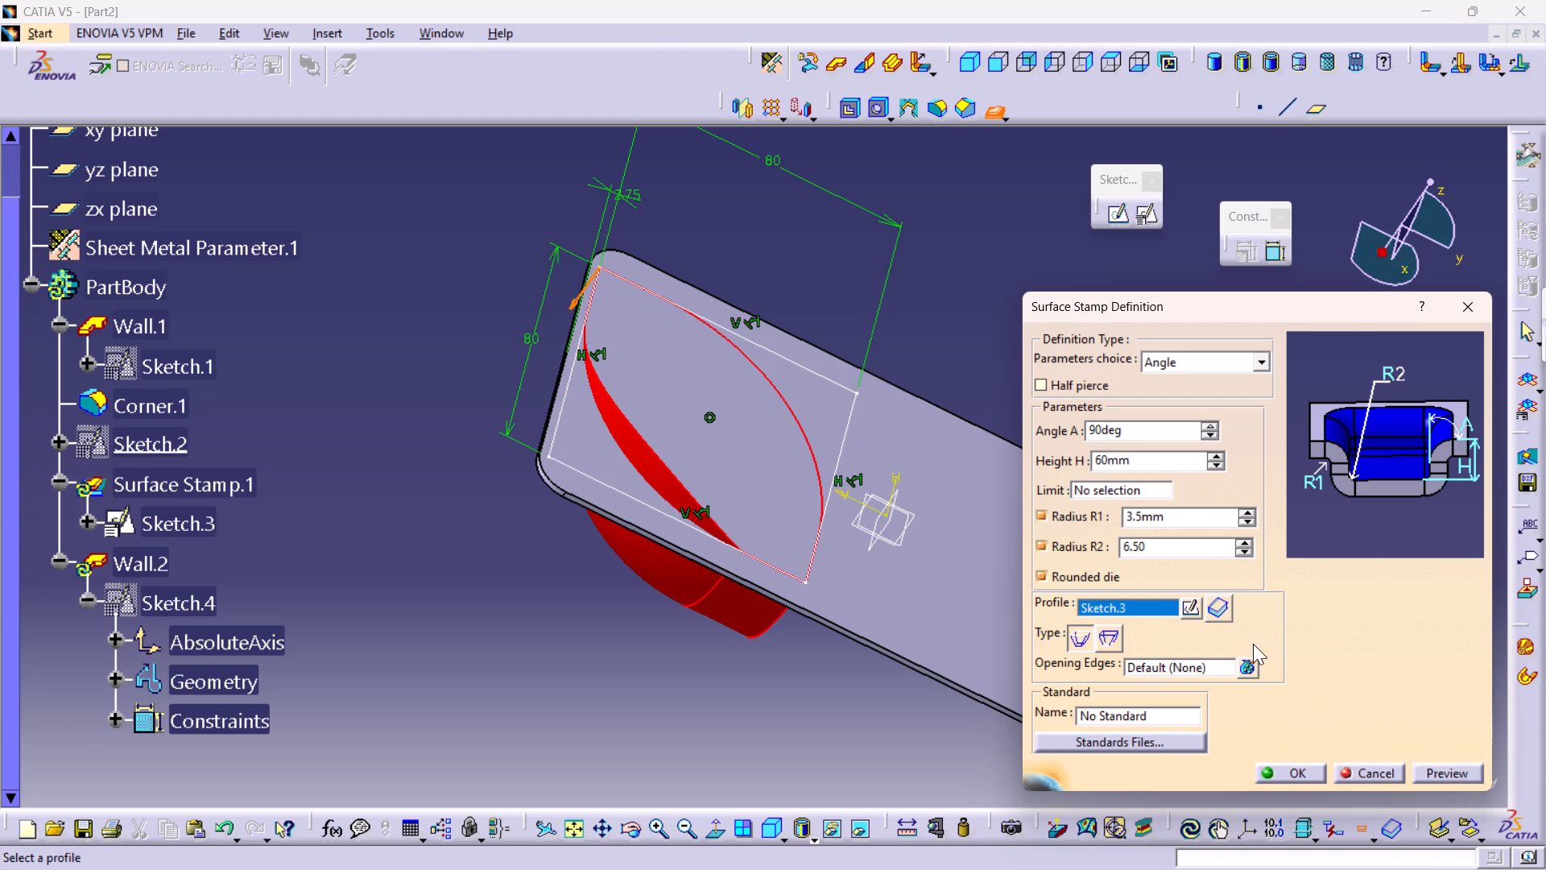
left_click(1437, 771)
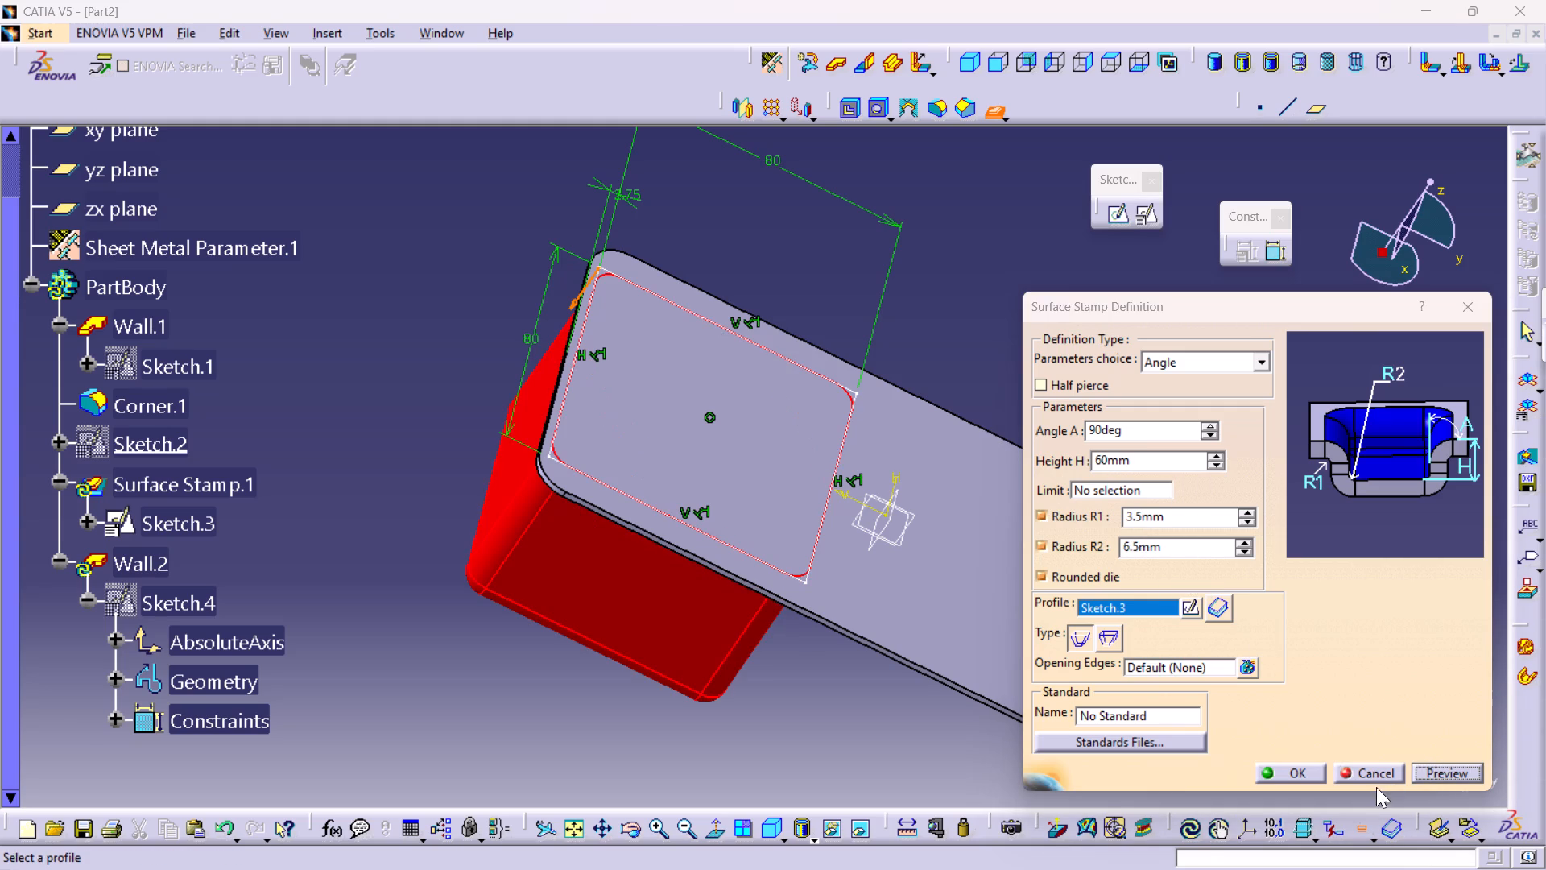
Create the surface stamp from Sketch.3 with the previewed height and radii.
left_click(1288, 765)
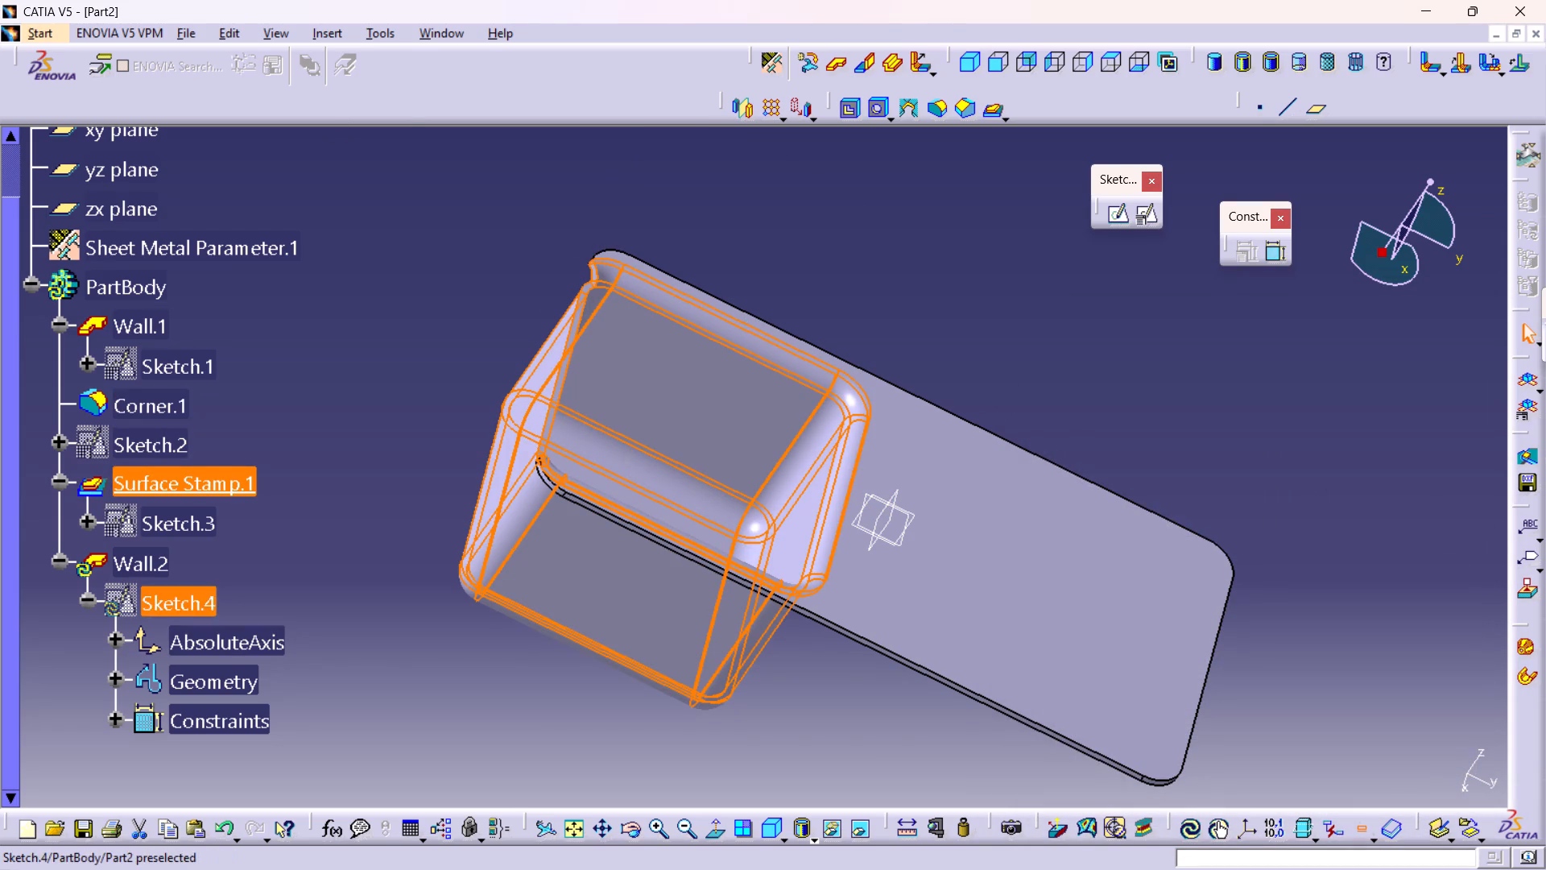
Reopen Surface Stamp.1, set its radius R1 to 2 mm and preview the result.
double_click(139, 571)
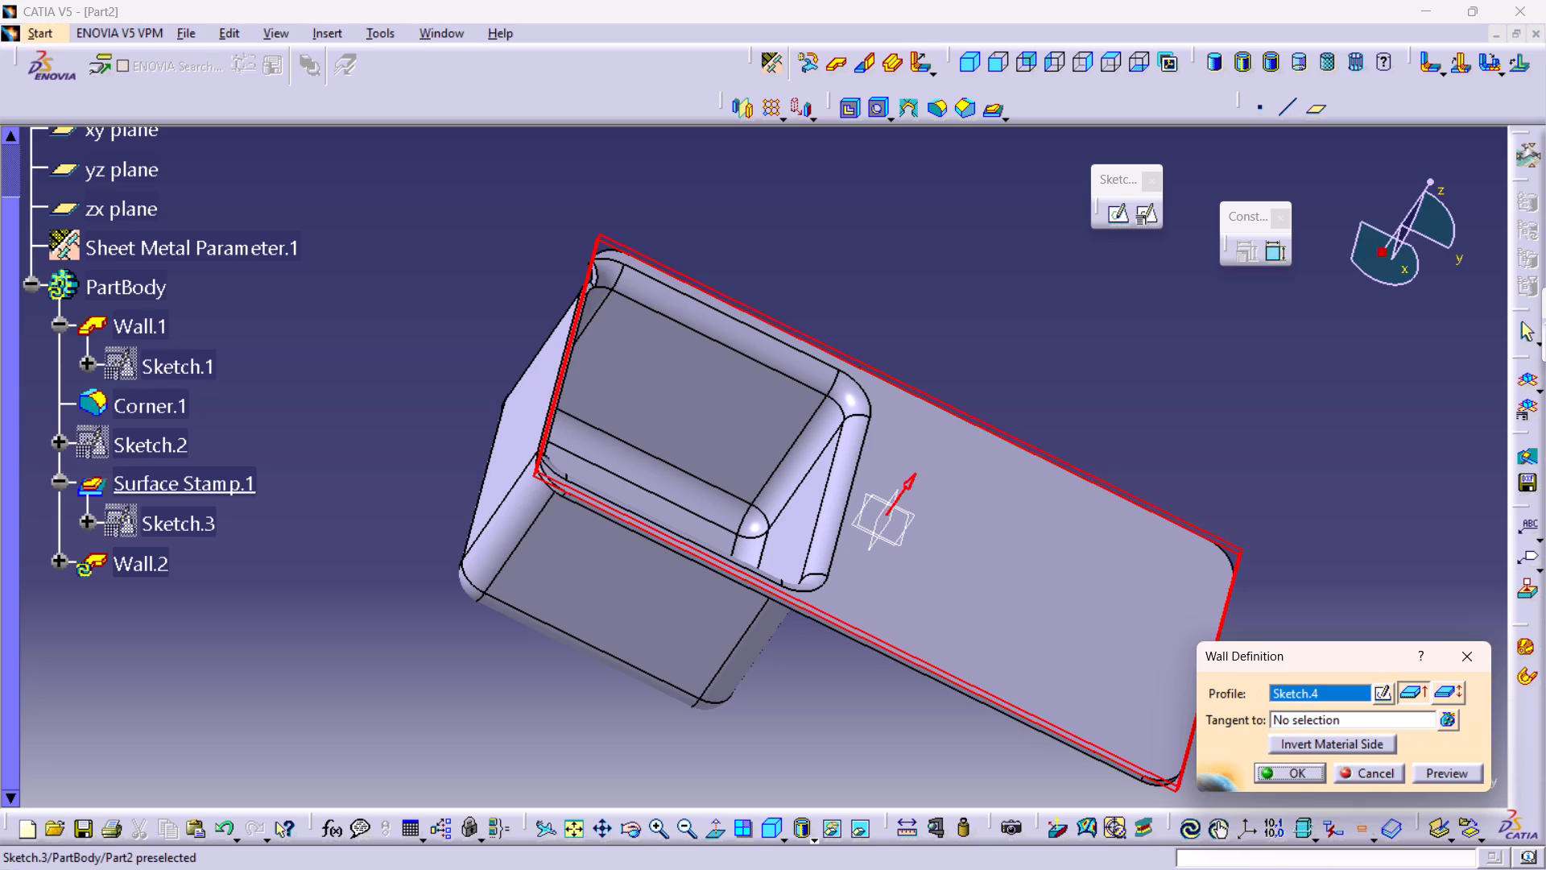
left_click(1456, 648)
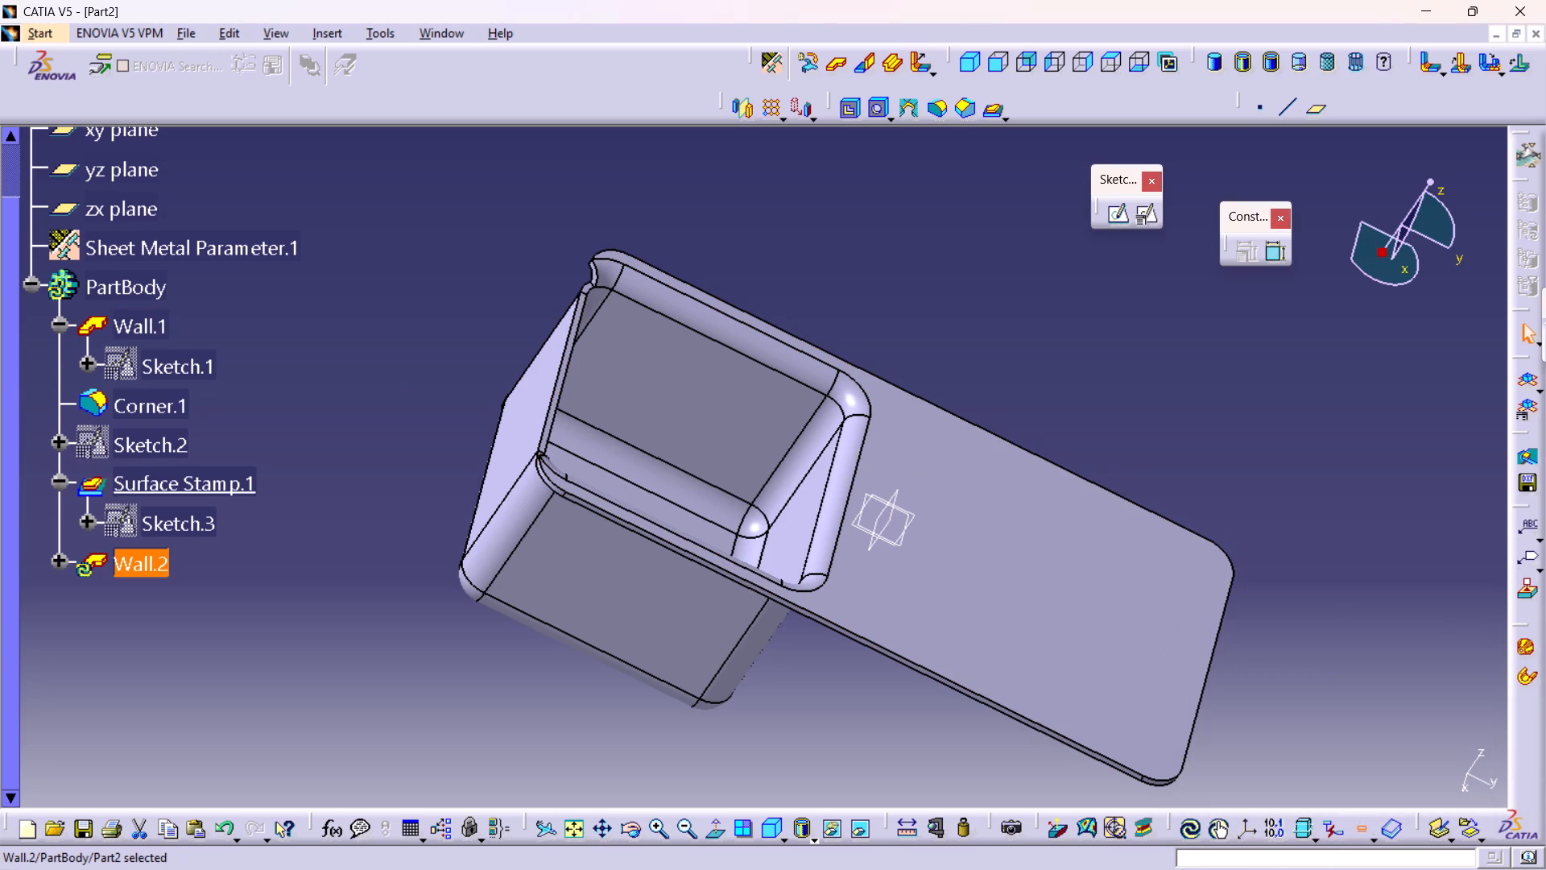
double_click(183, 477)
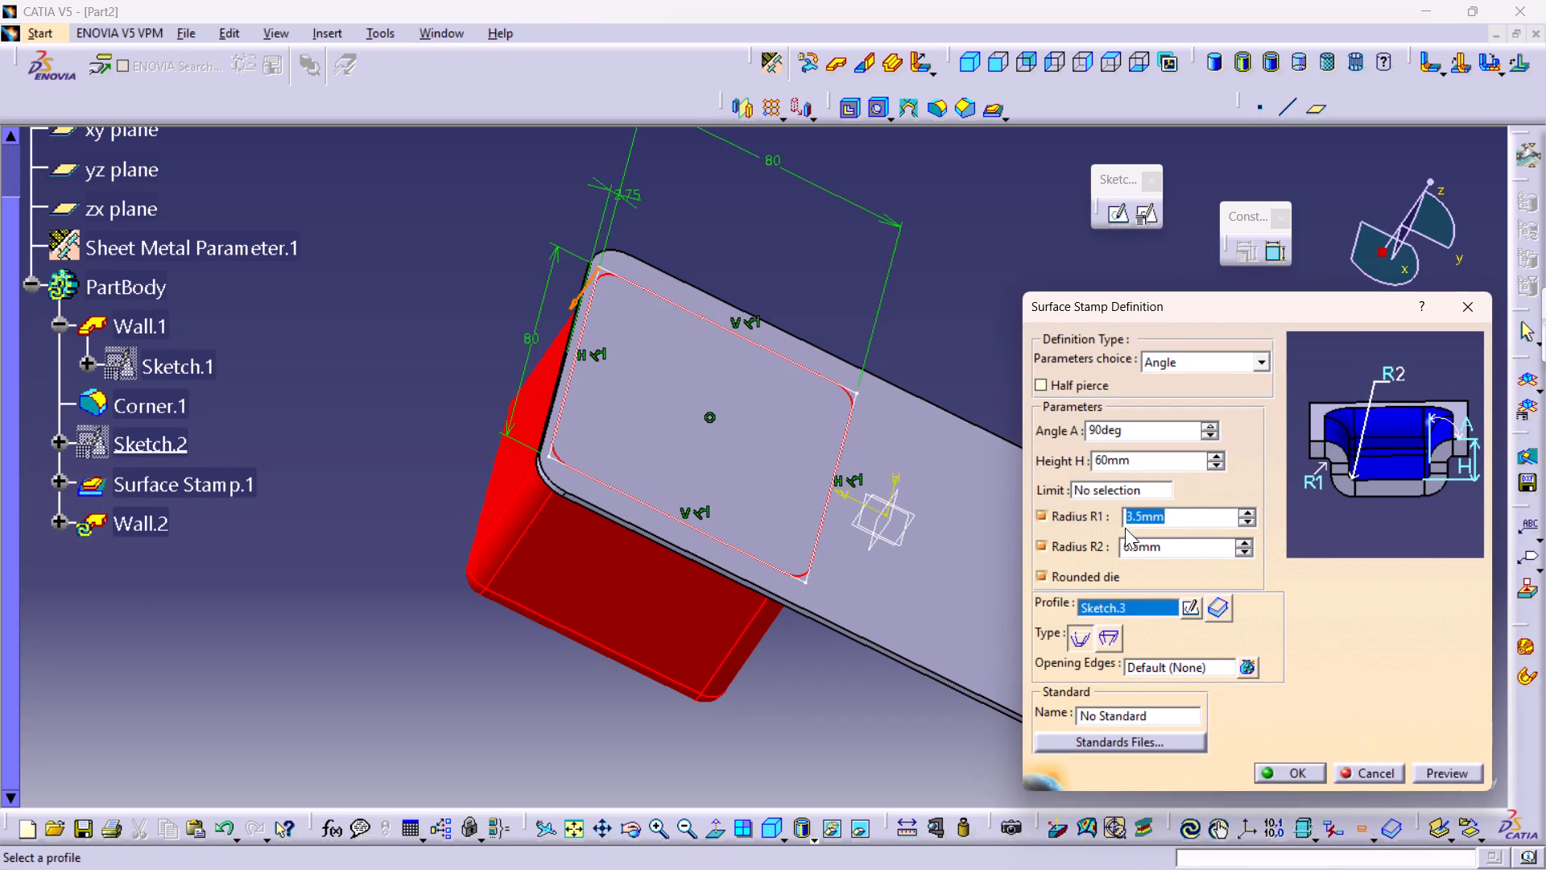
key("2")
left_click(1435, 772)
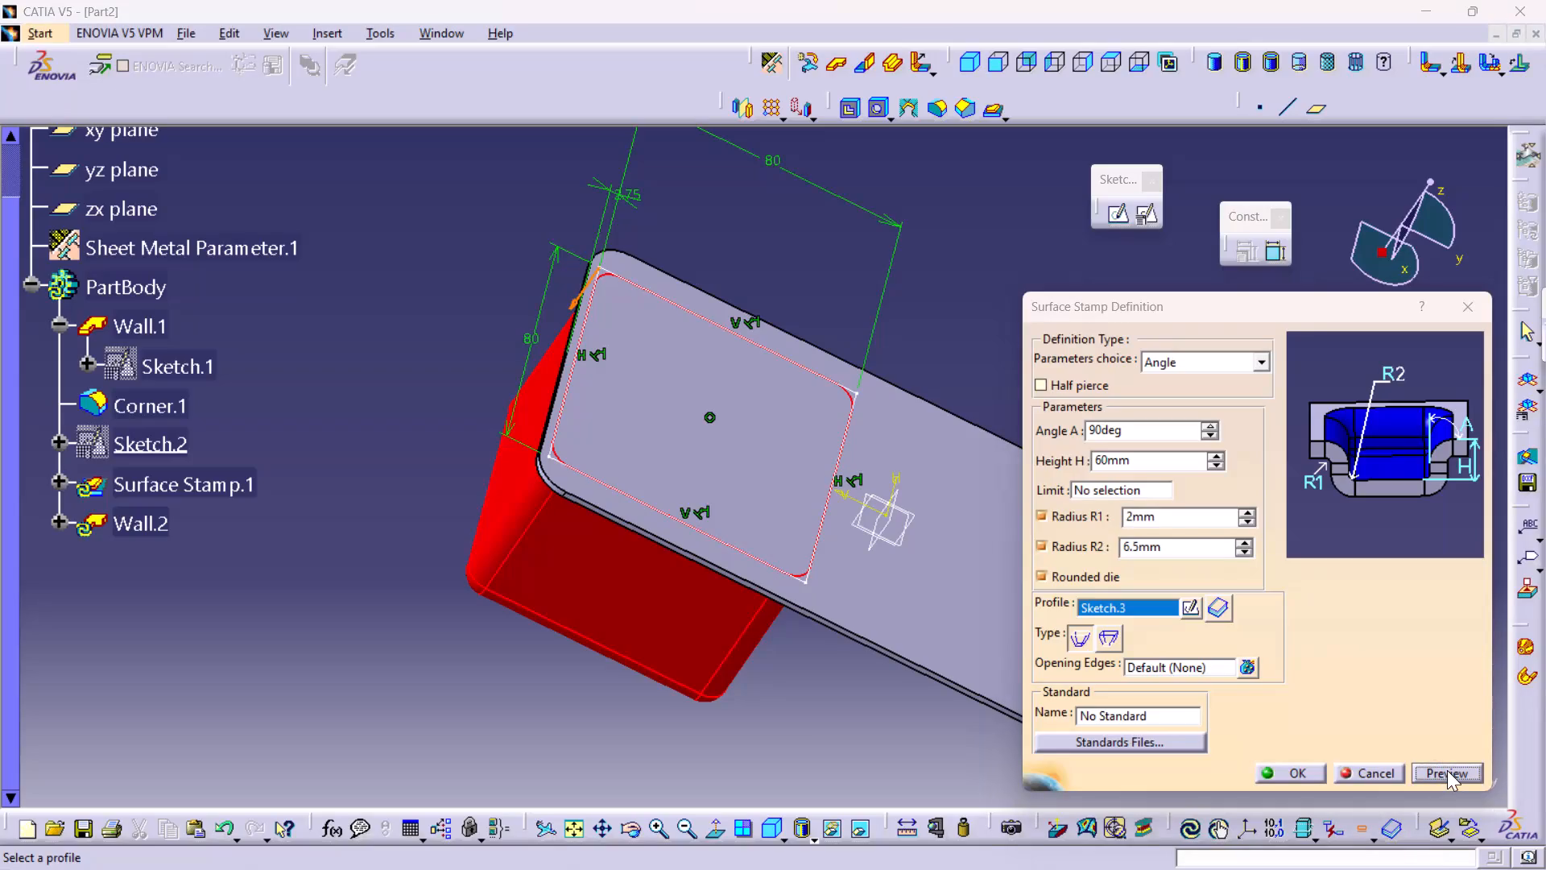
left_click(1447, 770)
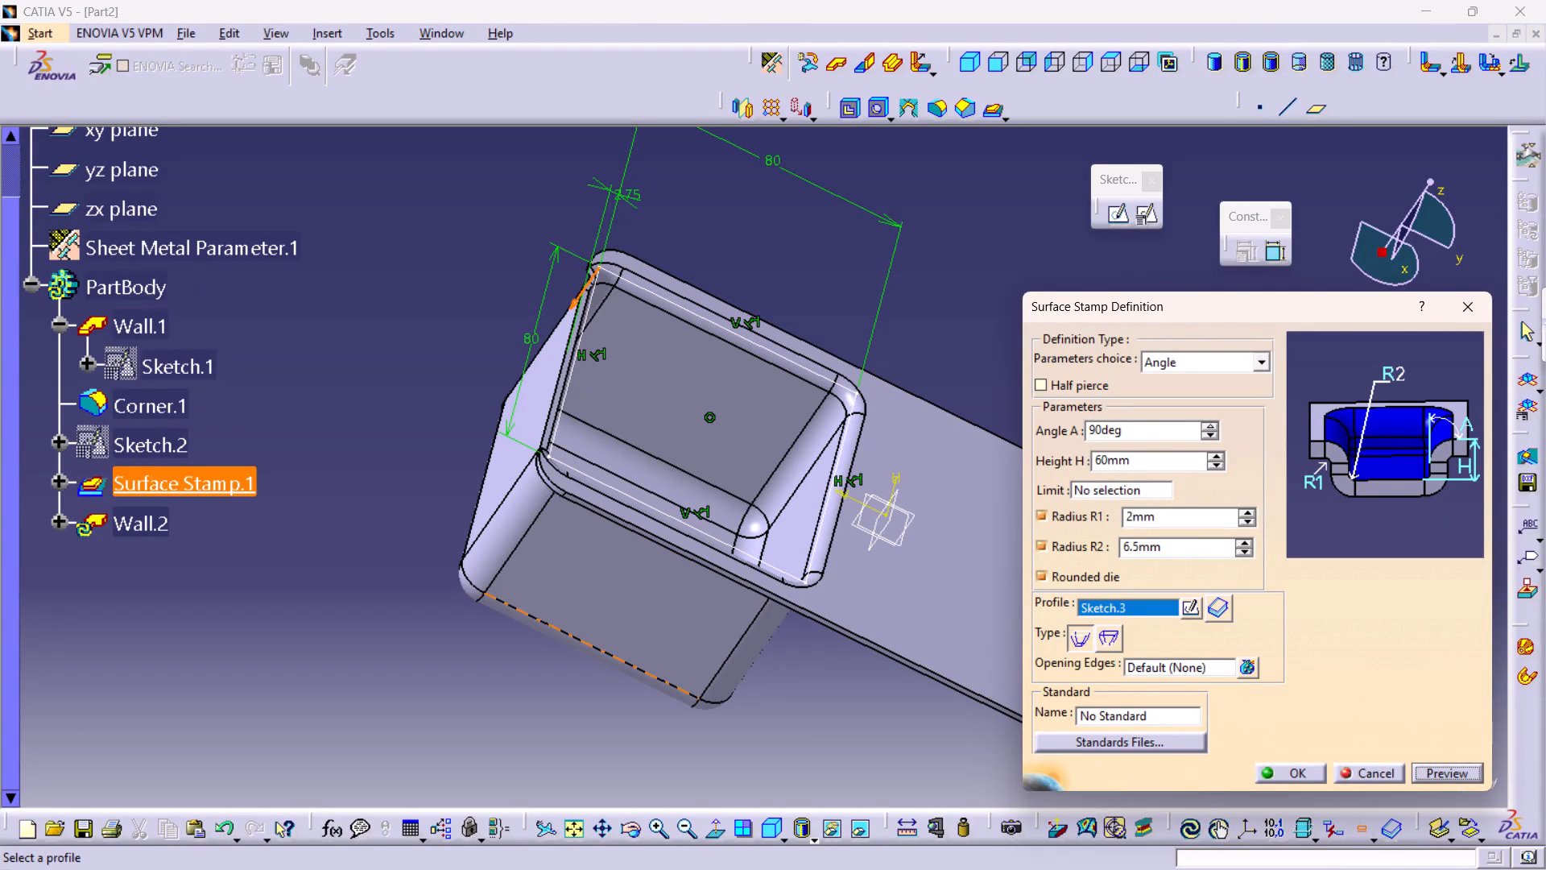
Examine the rim, inner corners and cut edge of the previewed stamp from an angled close-up view.
middle_click_drag(723, 686, 625, 583)
right_click_drag(723, 686, 625, 583)
middle_click_drag(620, 465, 572, 512)
right_click(620, 463)
right_click_drag(620, 463, 572, 512)
middle_click_drag(654, 379, 640, 339)
right_click(654, 379)
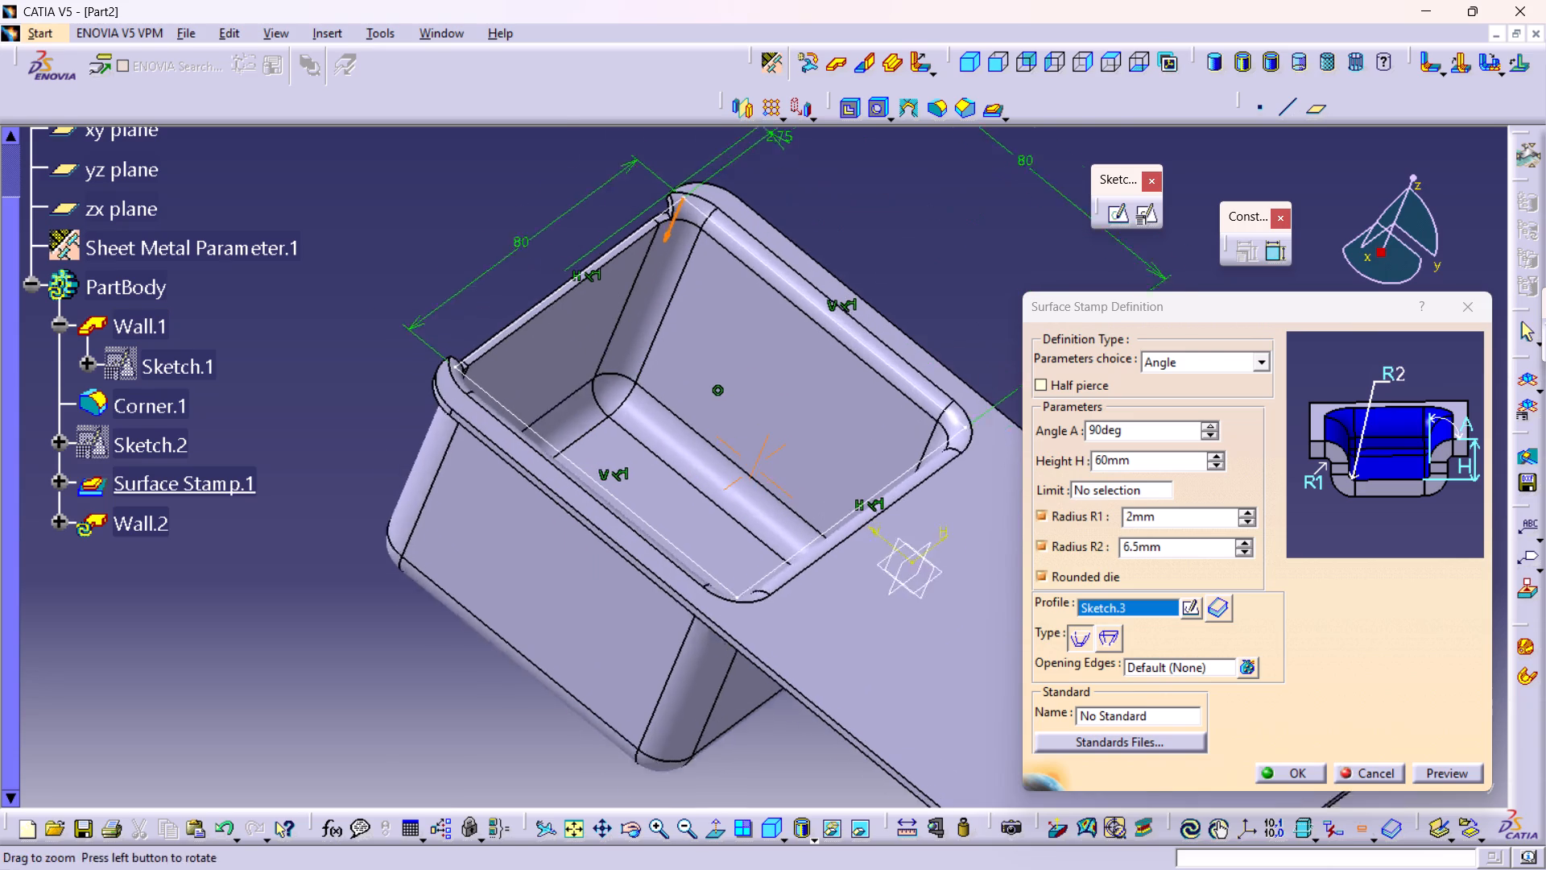
middle_click_drag(640, 339, 628, 315)
middle_click_drag(624, 318, 633, 403)
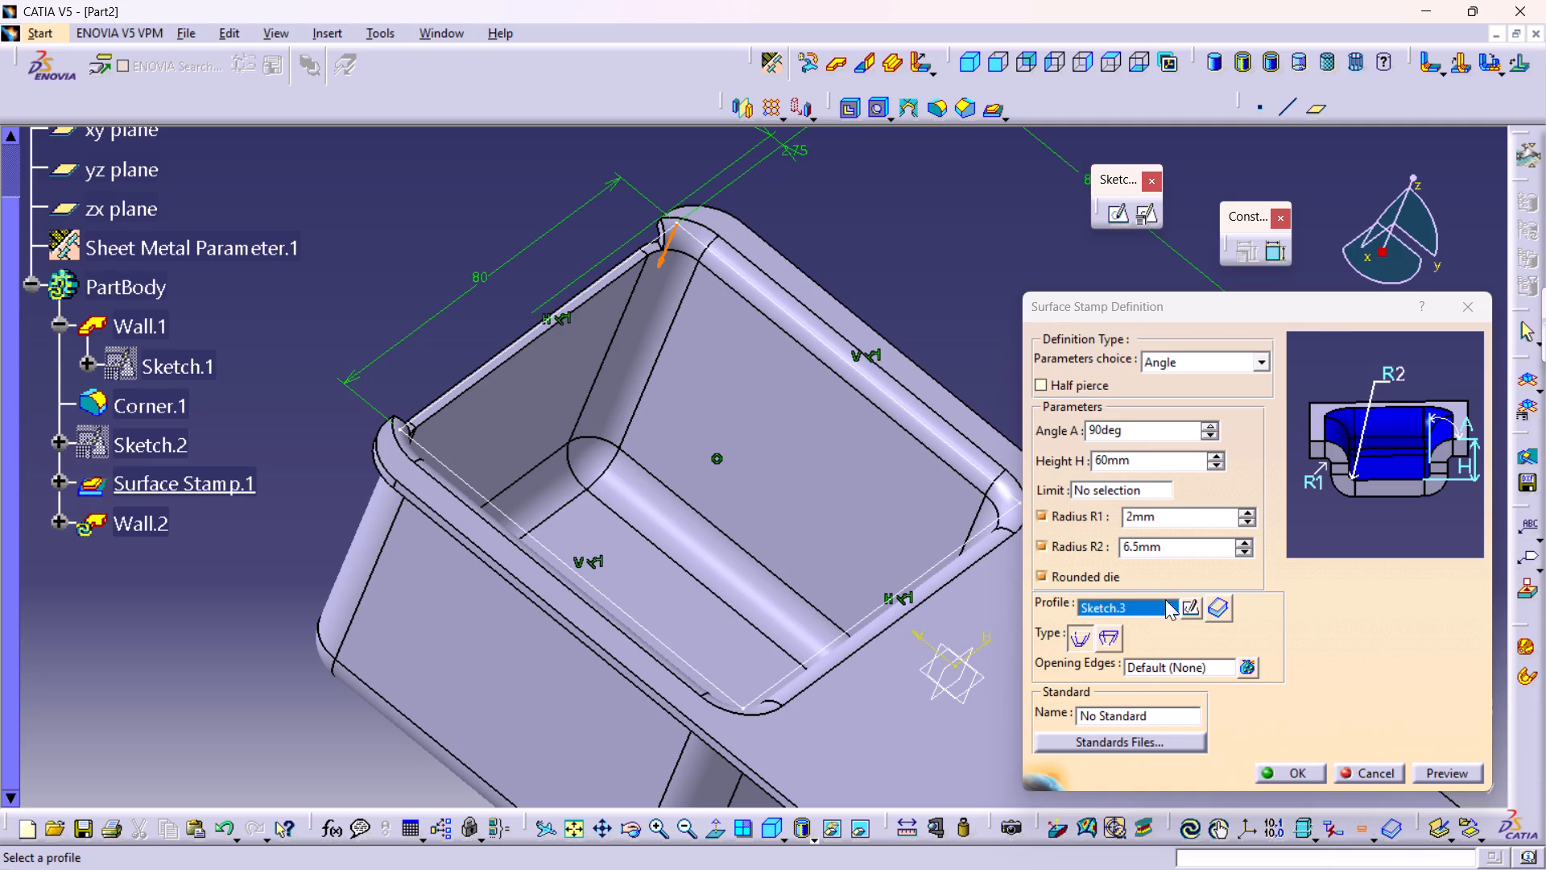
Set the surface stamp's radius R1 to 0 mm, preview it and apply the change.
double_click(1158, 523)
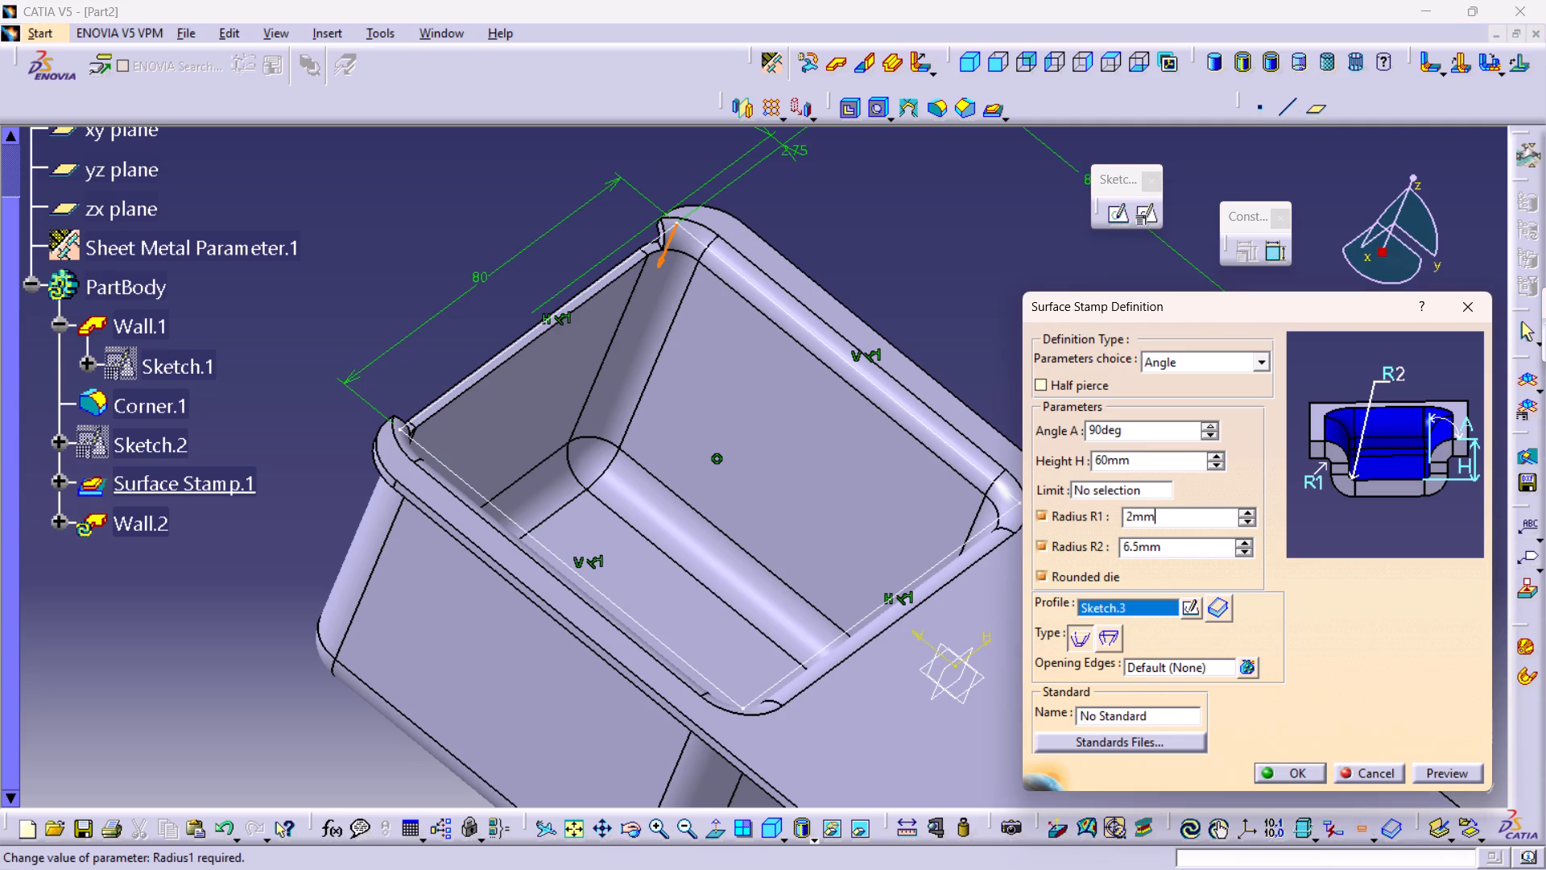
left_click(1160, 520)
key("0")
left_click(1431, 765)
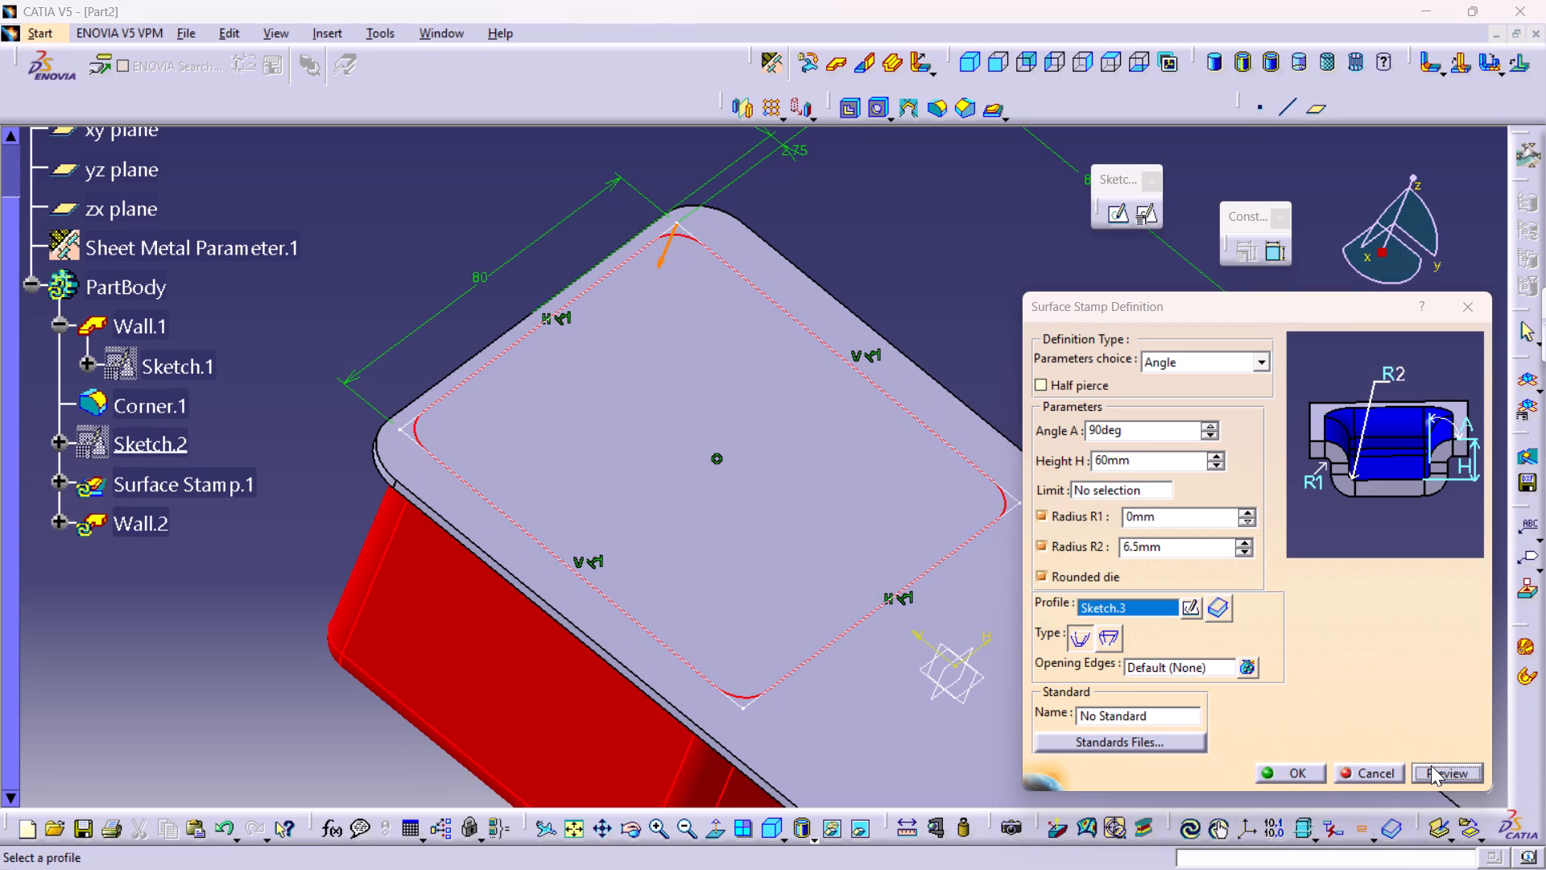
left_click(1300, 772)
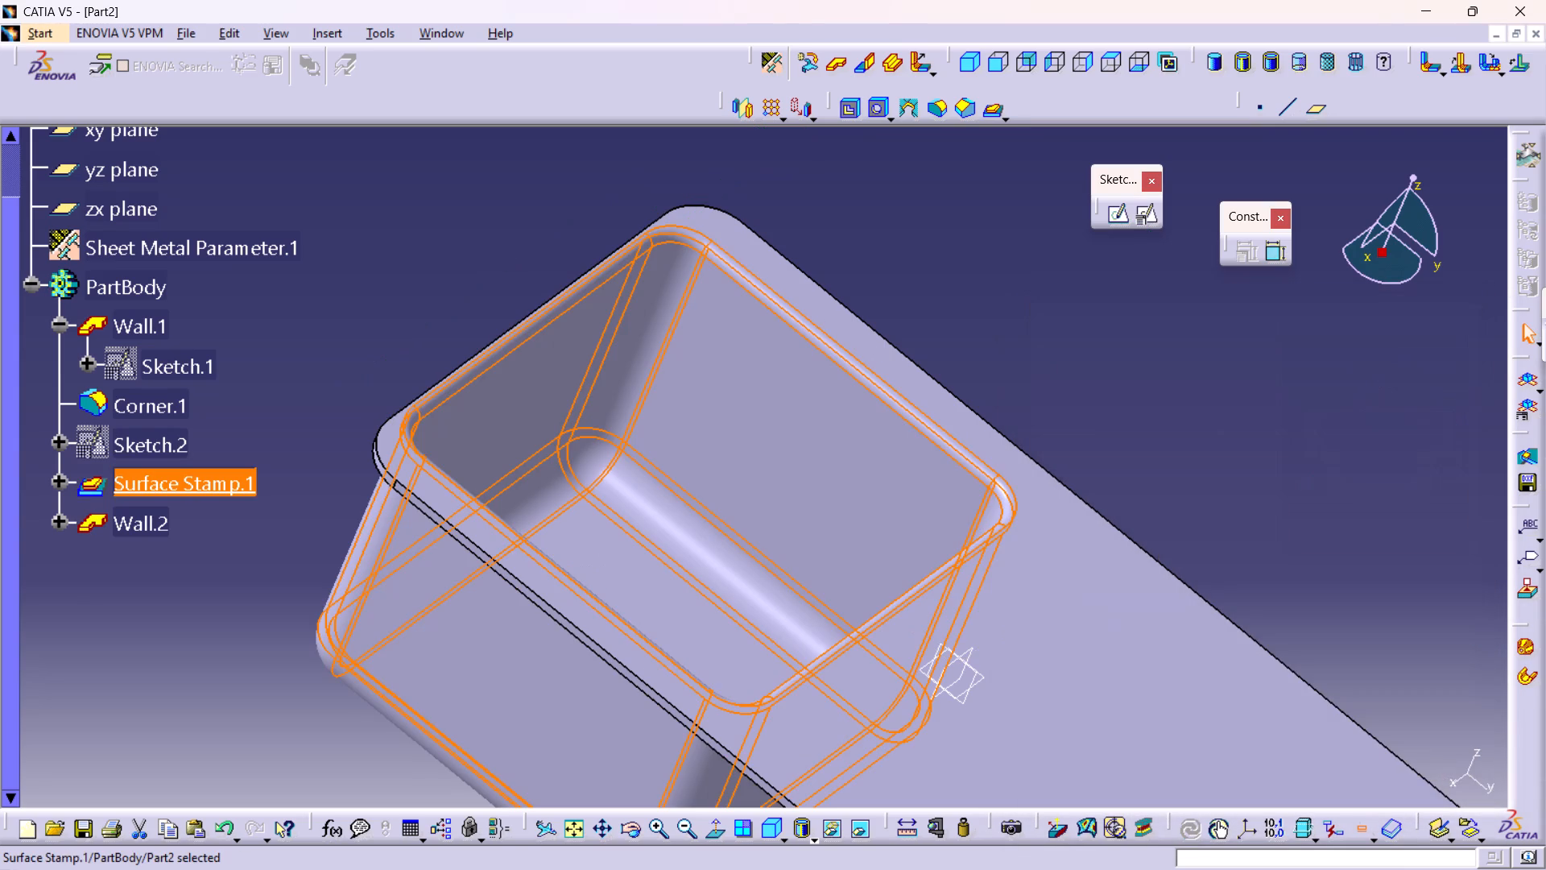
Inspect the updated stamp's rim, floor and position on the wall from angled, front and top views.
left_click(1139, 424)
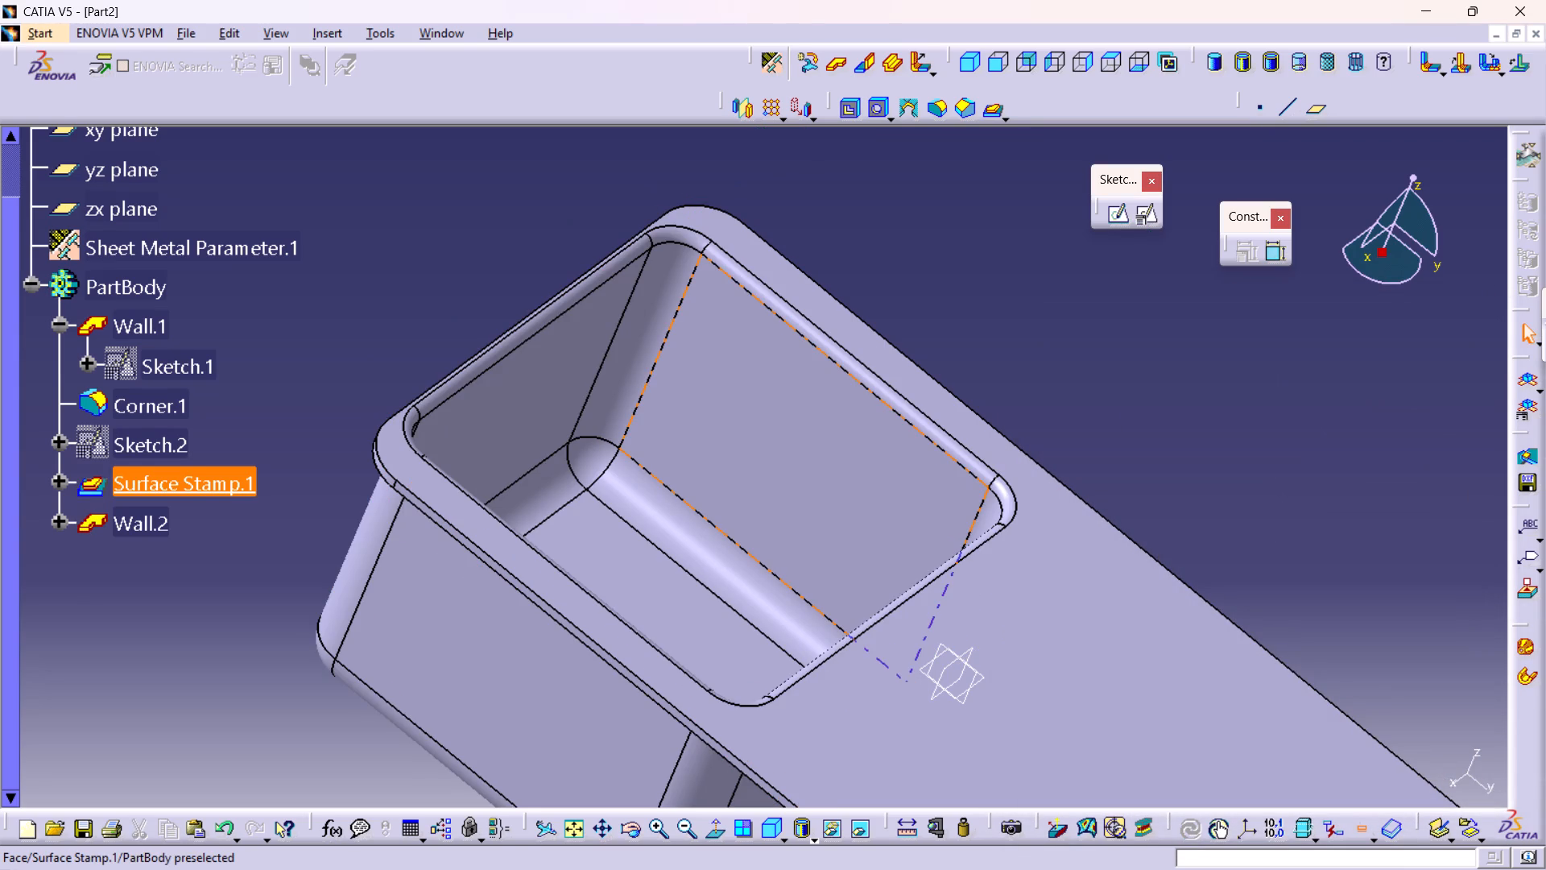
middle_click_drag(844, 552, 810, 503)
middle_click_drag(615, 560, 616, 603)
right_click_drag(615, 560, 616, 603)
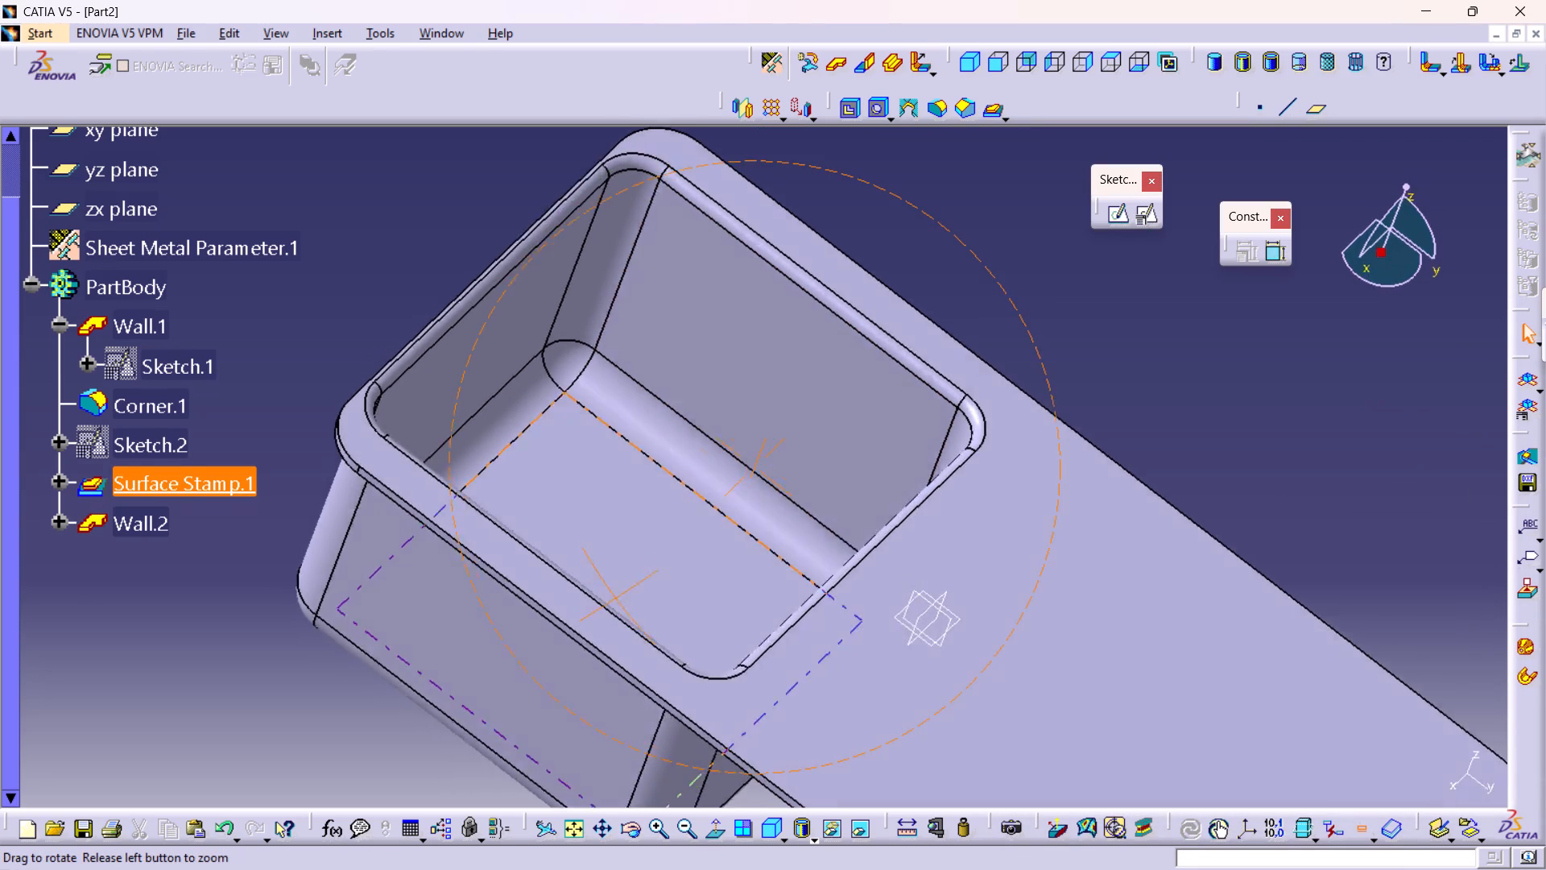
middle_click_drag(616, 603, 635, 716)
right_click_drag(616, 603, 633, 712)
middle_click_drag(625, 575, 648, 558)
right_click_drag(625, 575, 648, 558)
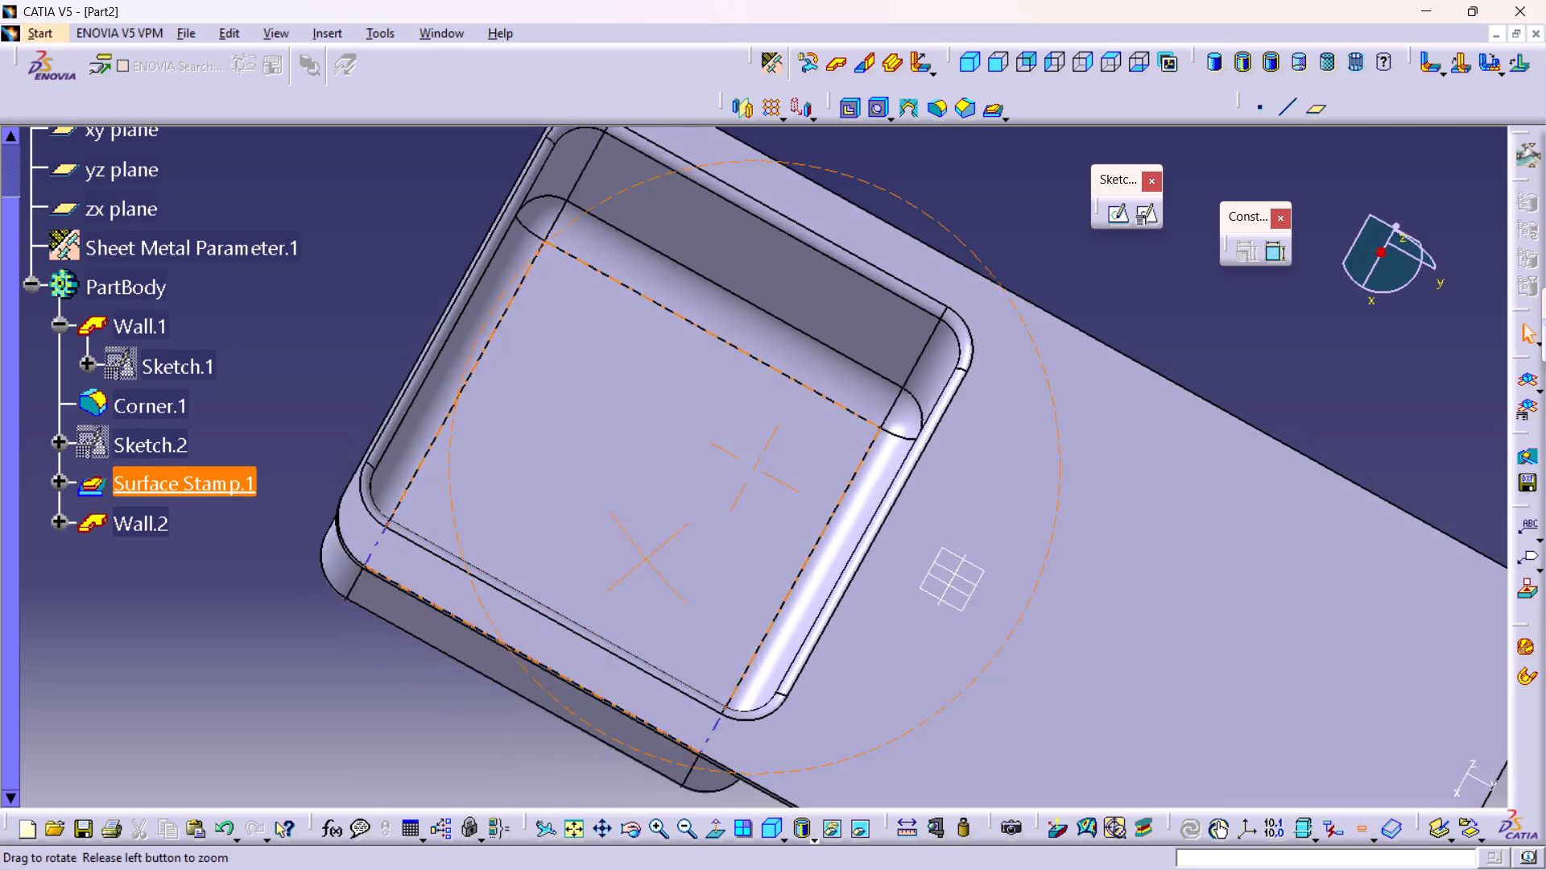
middle_click_drag(648, 558, 685, 581)
right_click_drag(648, 558, 685, 581)
left_click(998, 60)
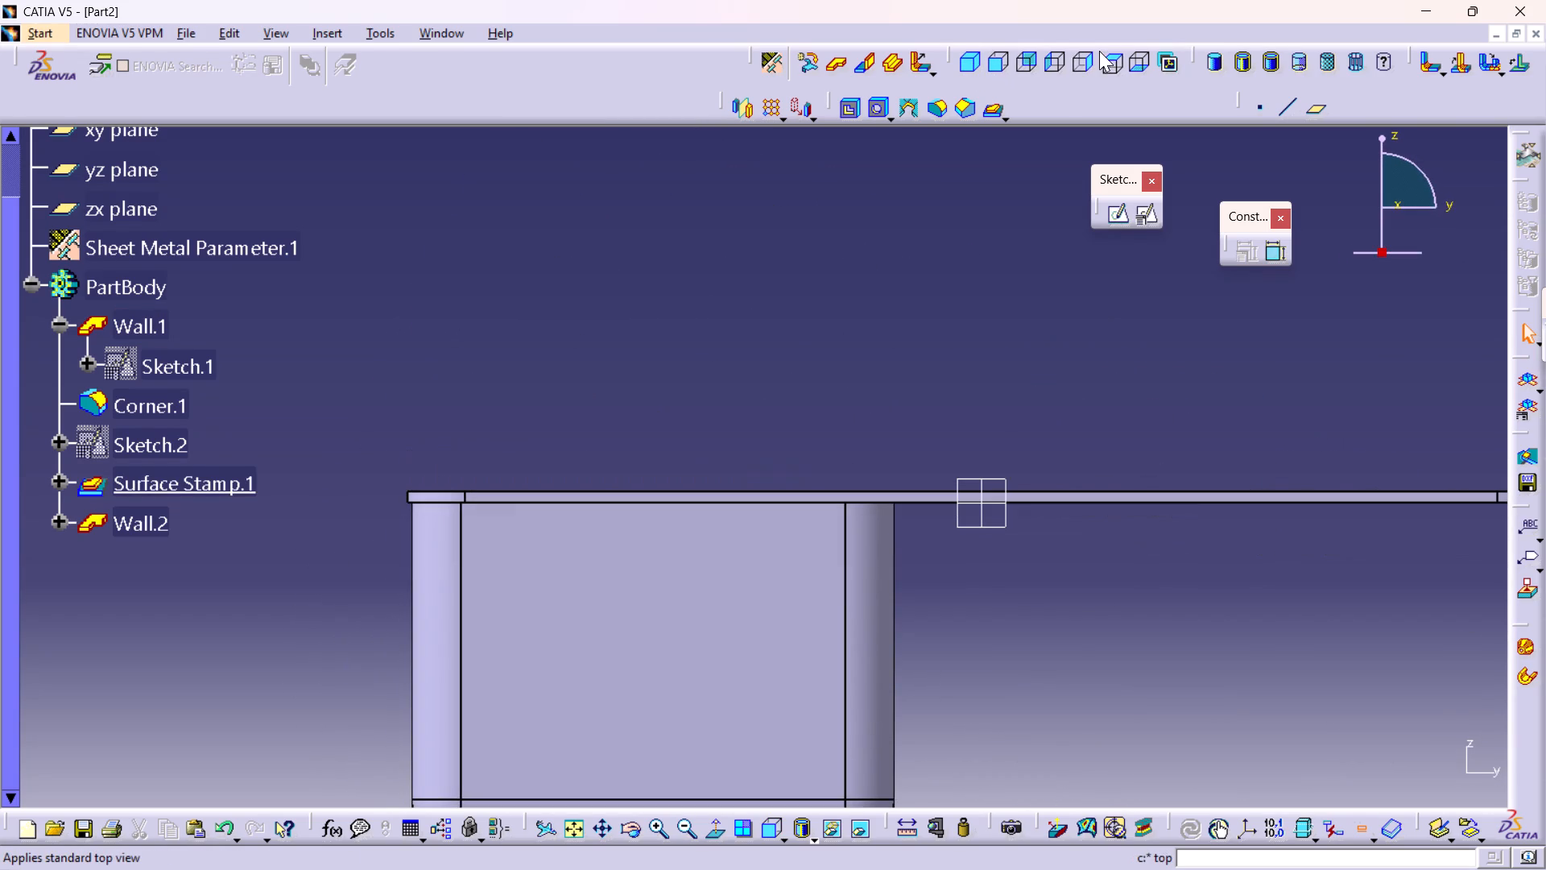
left_click(1108, 59)
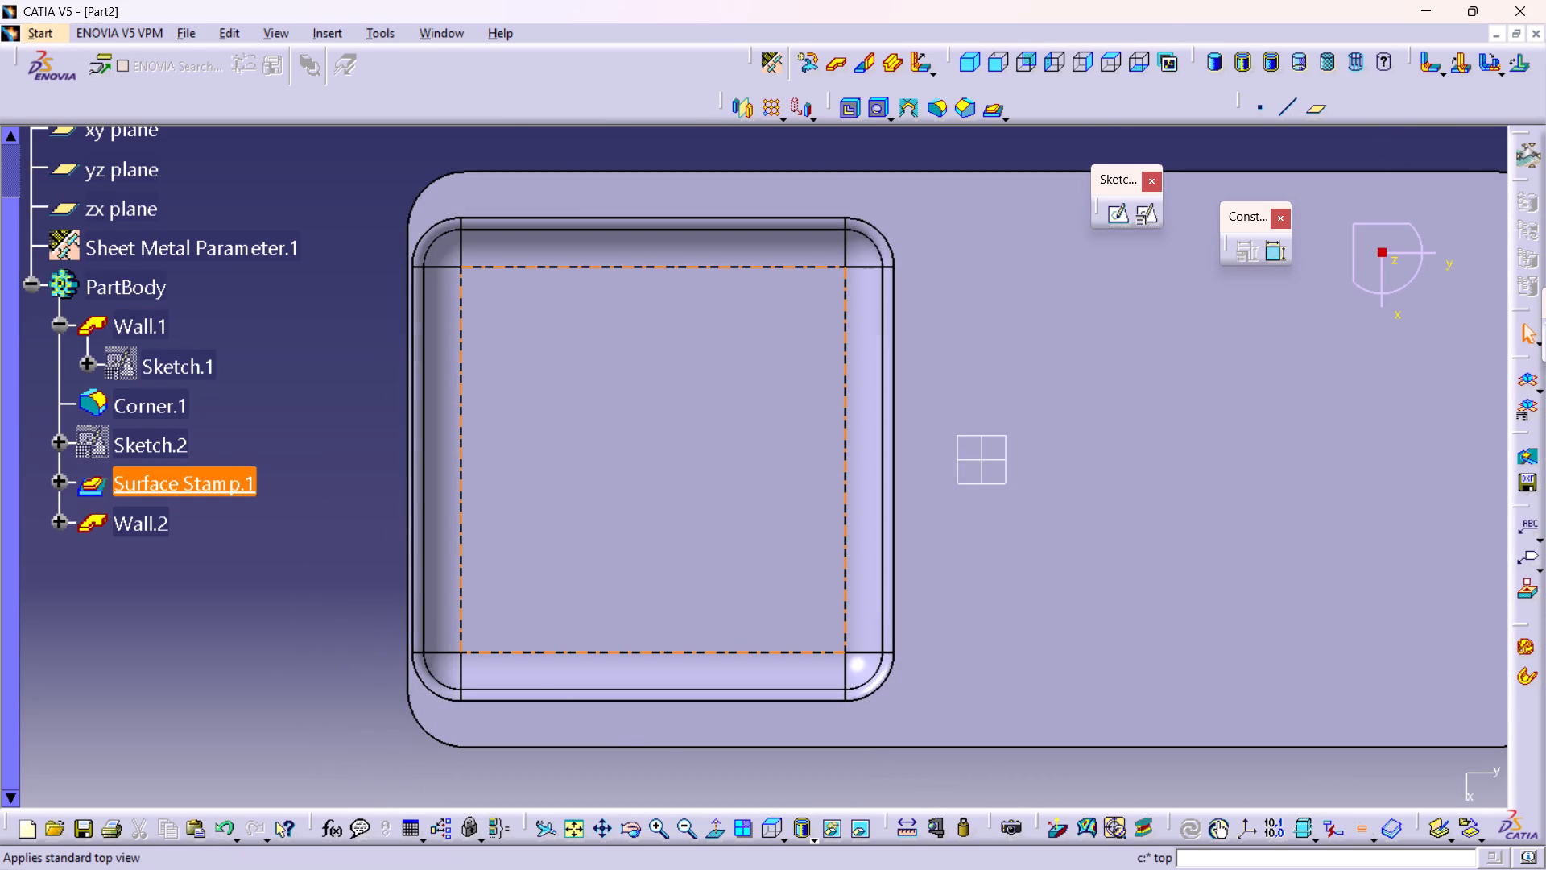
middle_click_drag(730, 404, 733, 446)
right_click(730, 404)
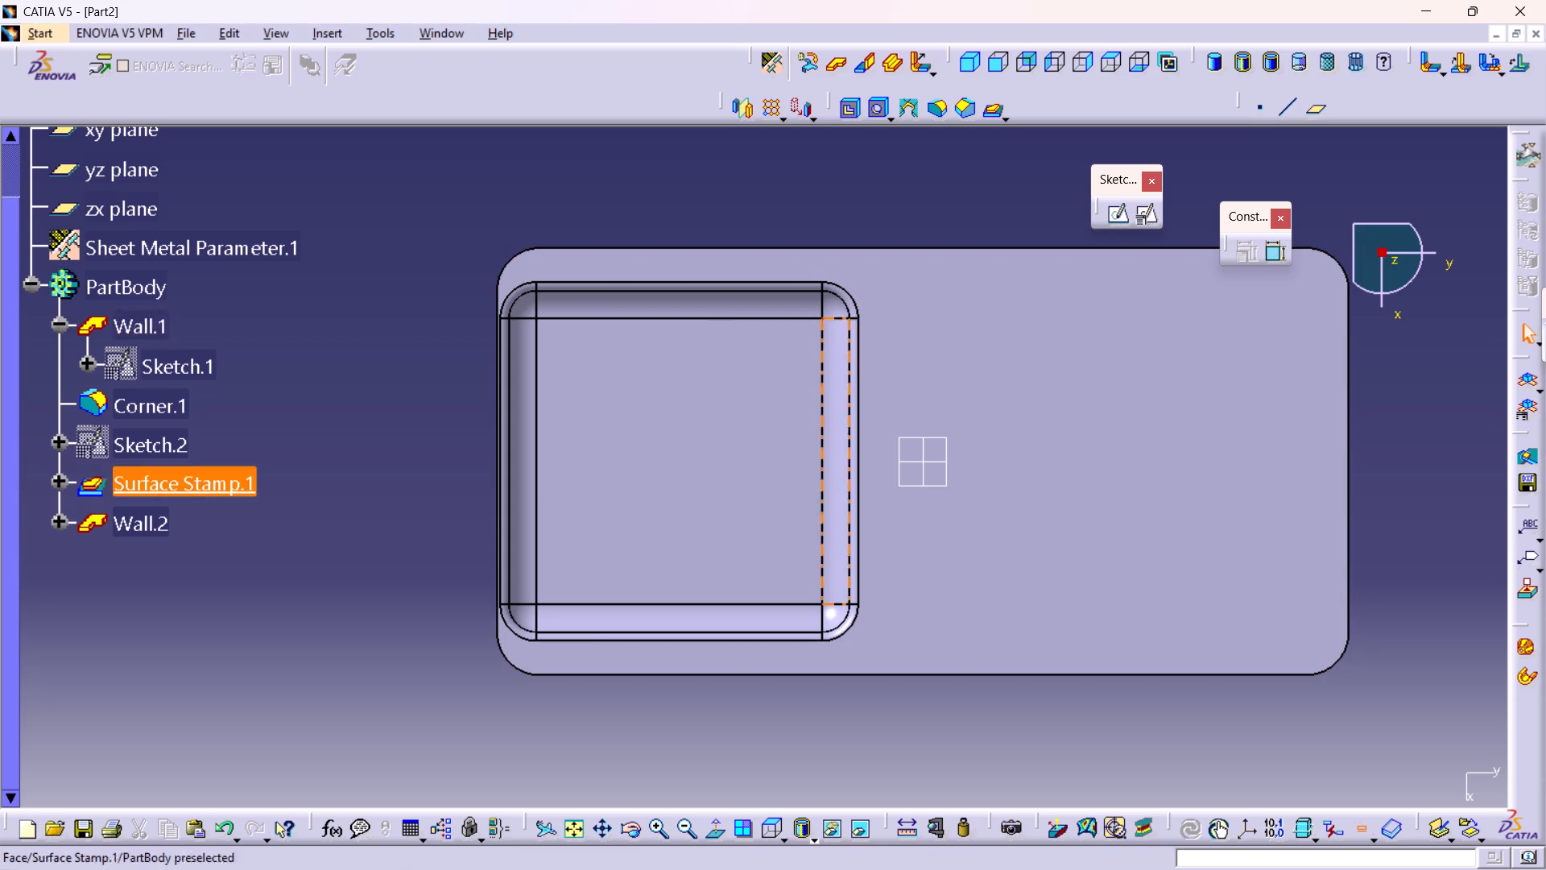
Start a positioned sketch on Wall.1's top face with implicit origin and both H and V directions reversed.
left_click(963, 56)
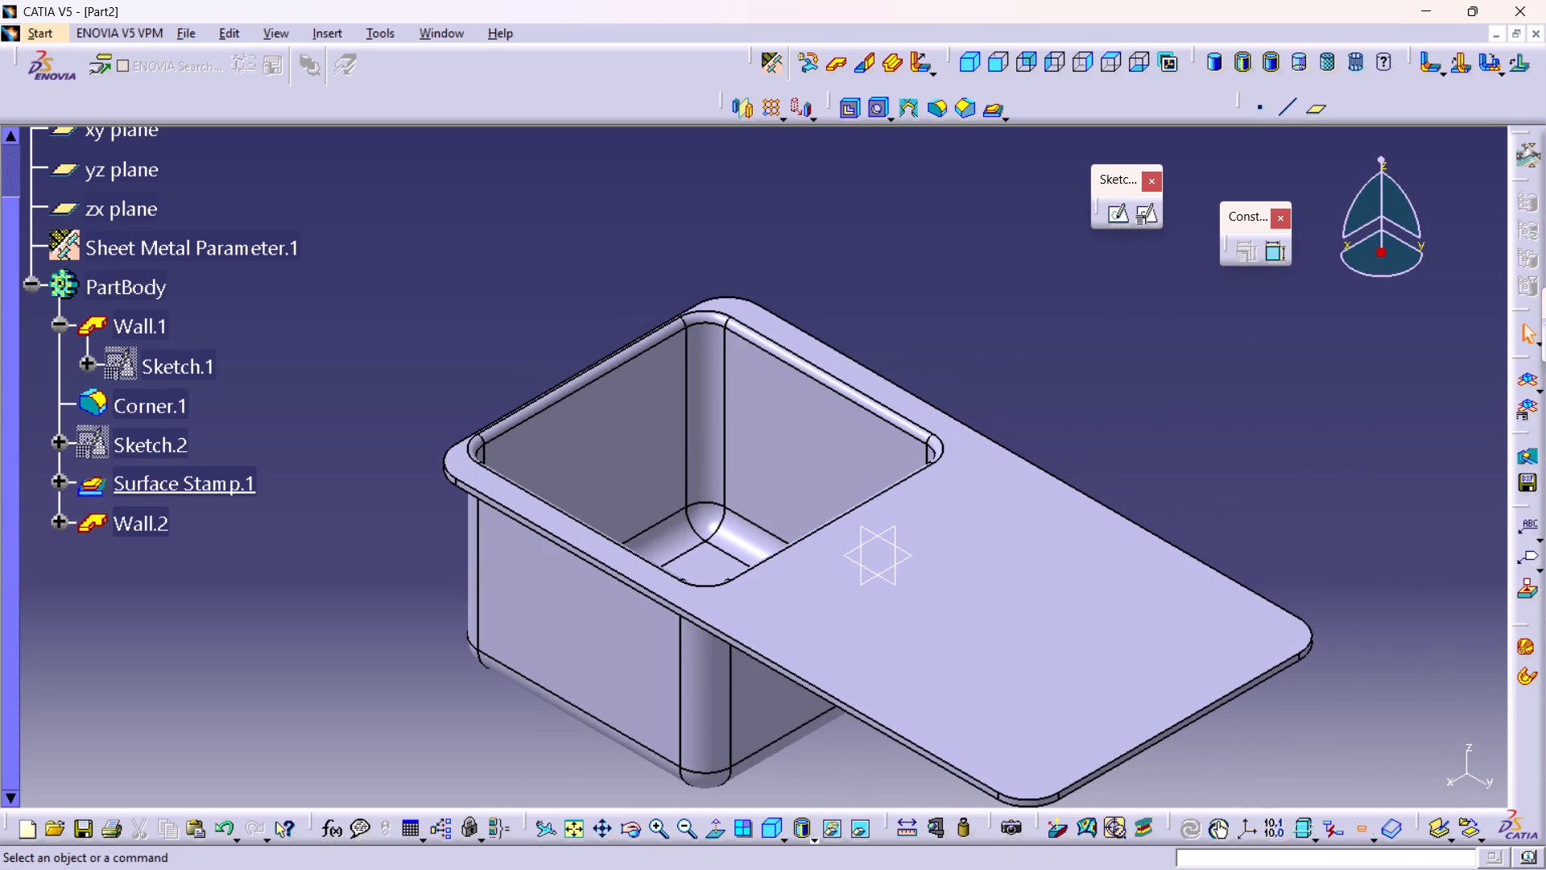
middle_click_drag(1027, 574, 948, 487)
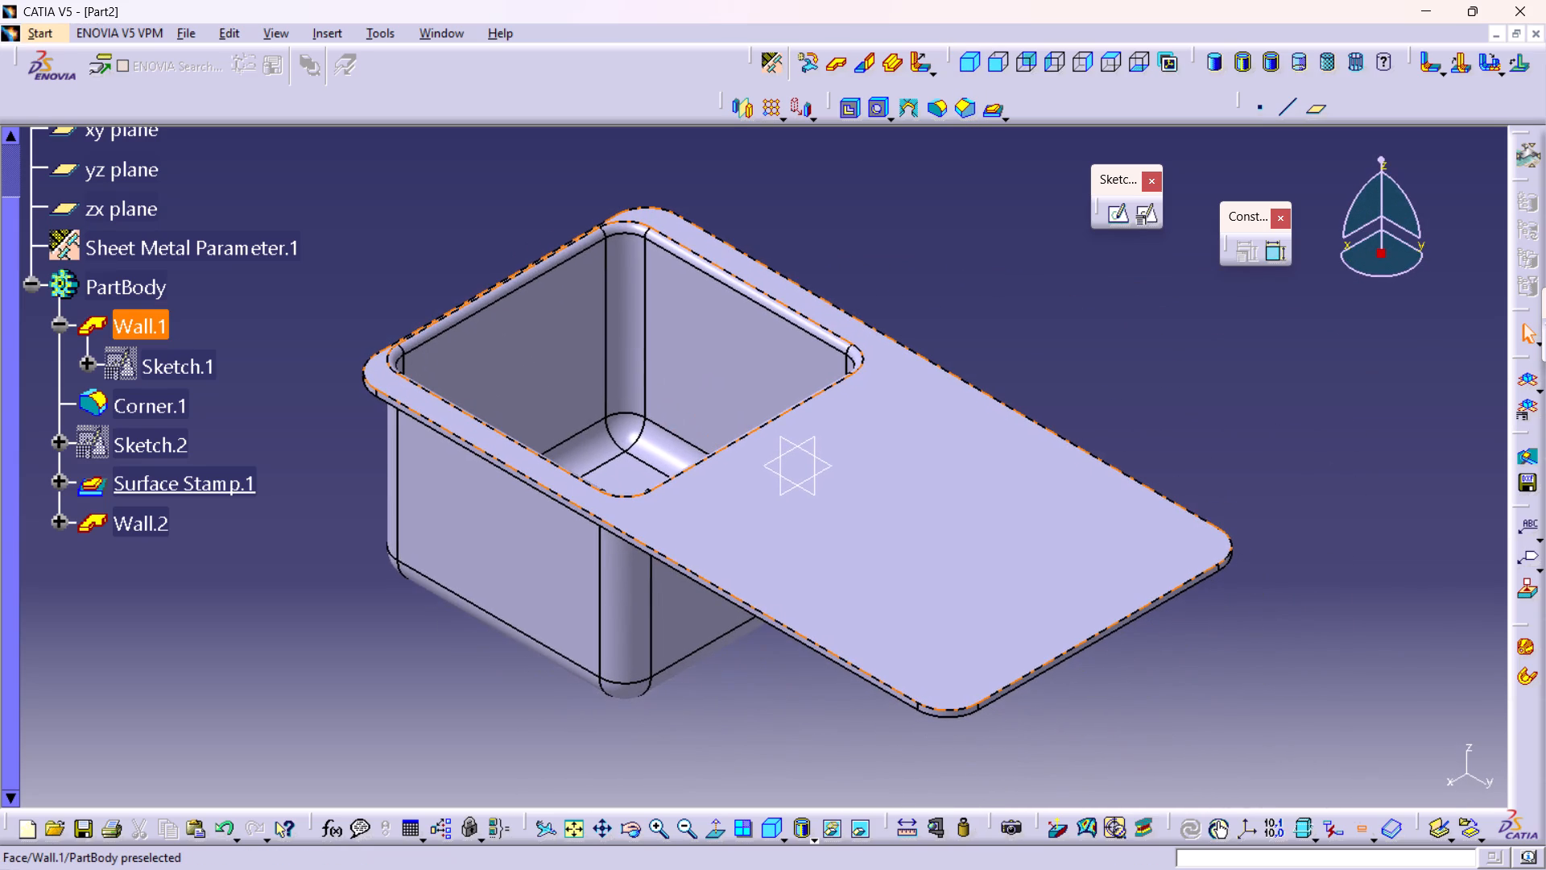
left_click(949, 495)
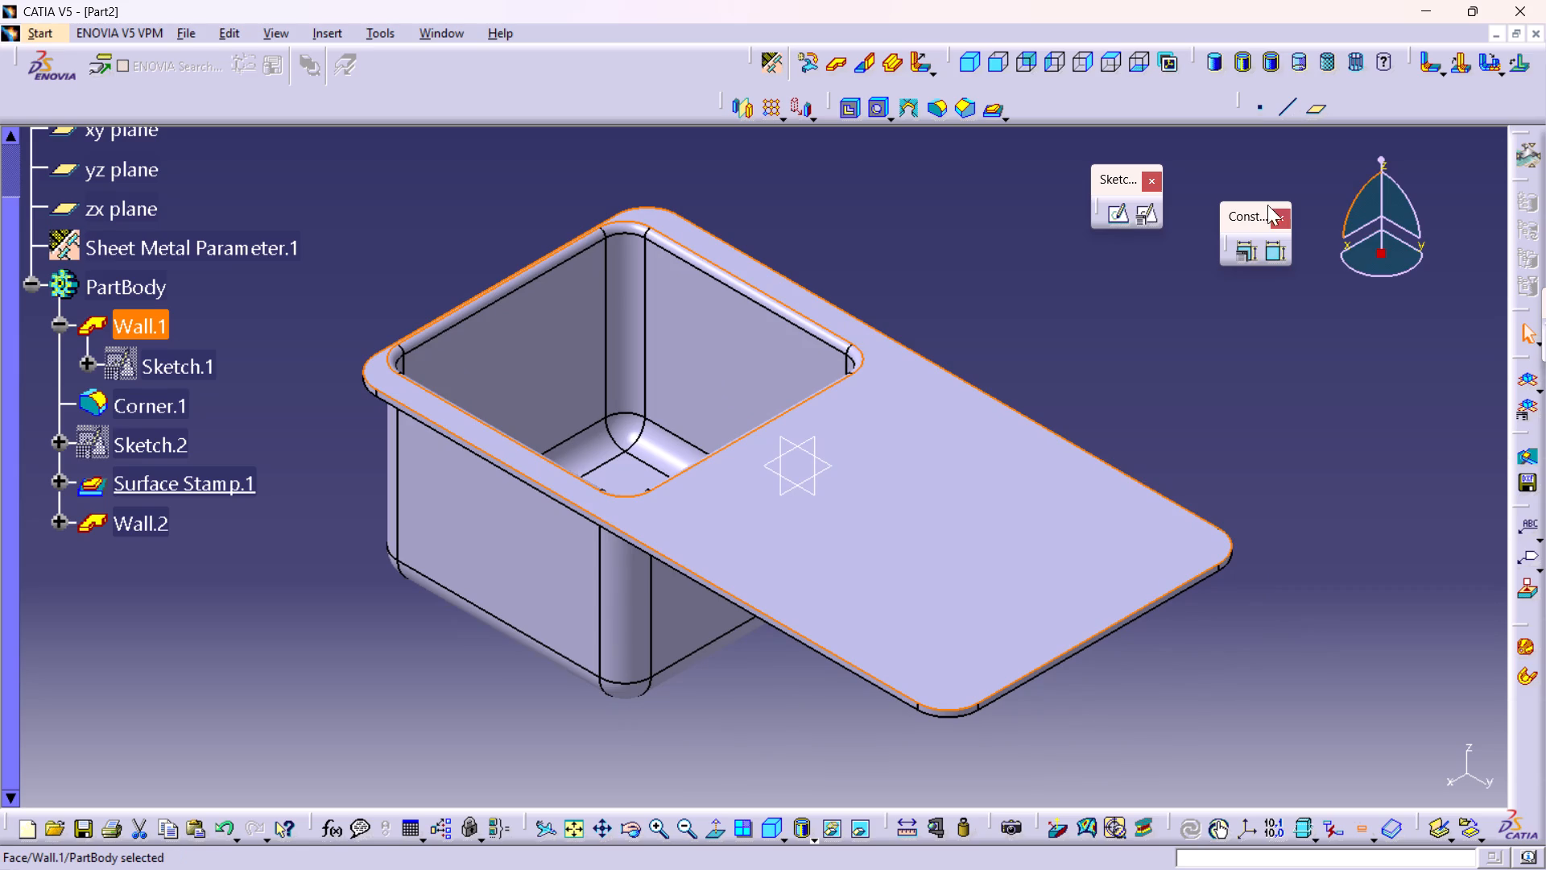
left_click(1147, 218)
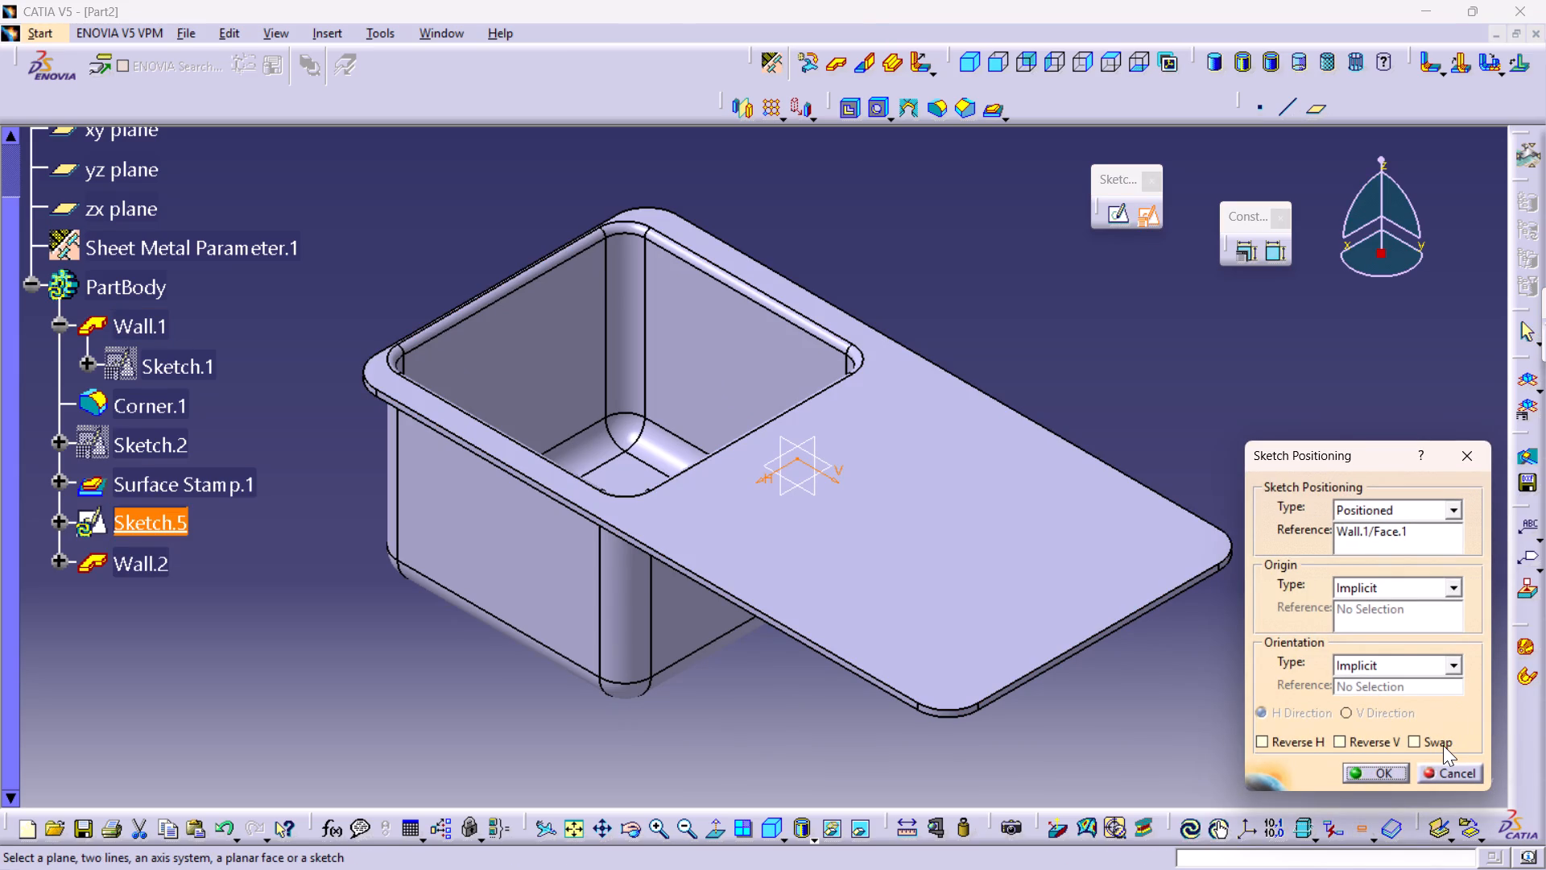
left_click(1343, 743)
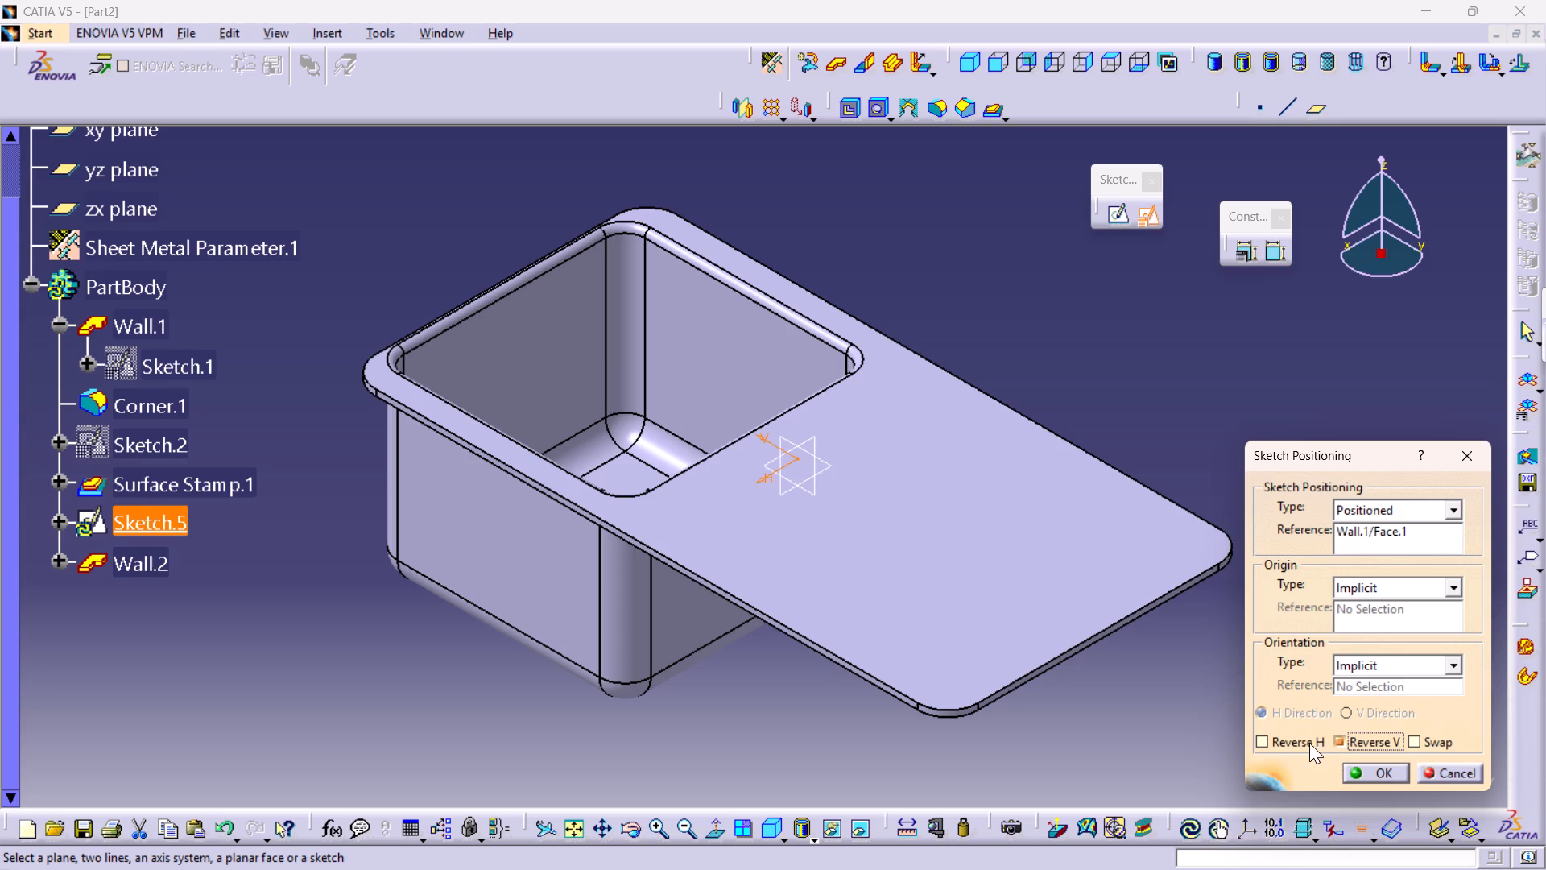
left_click(1292, 734)
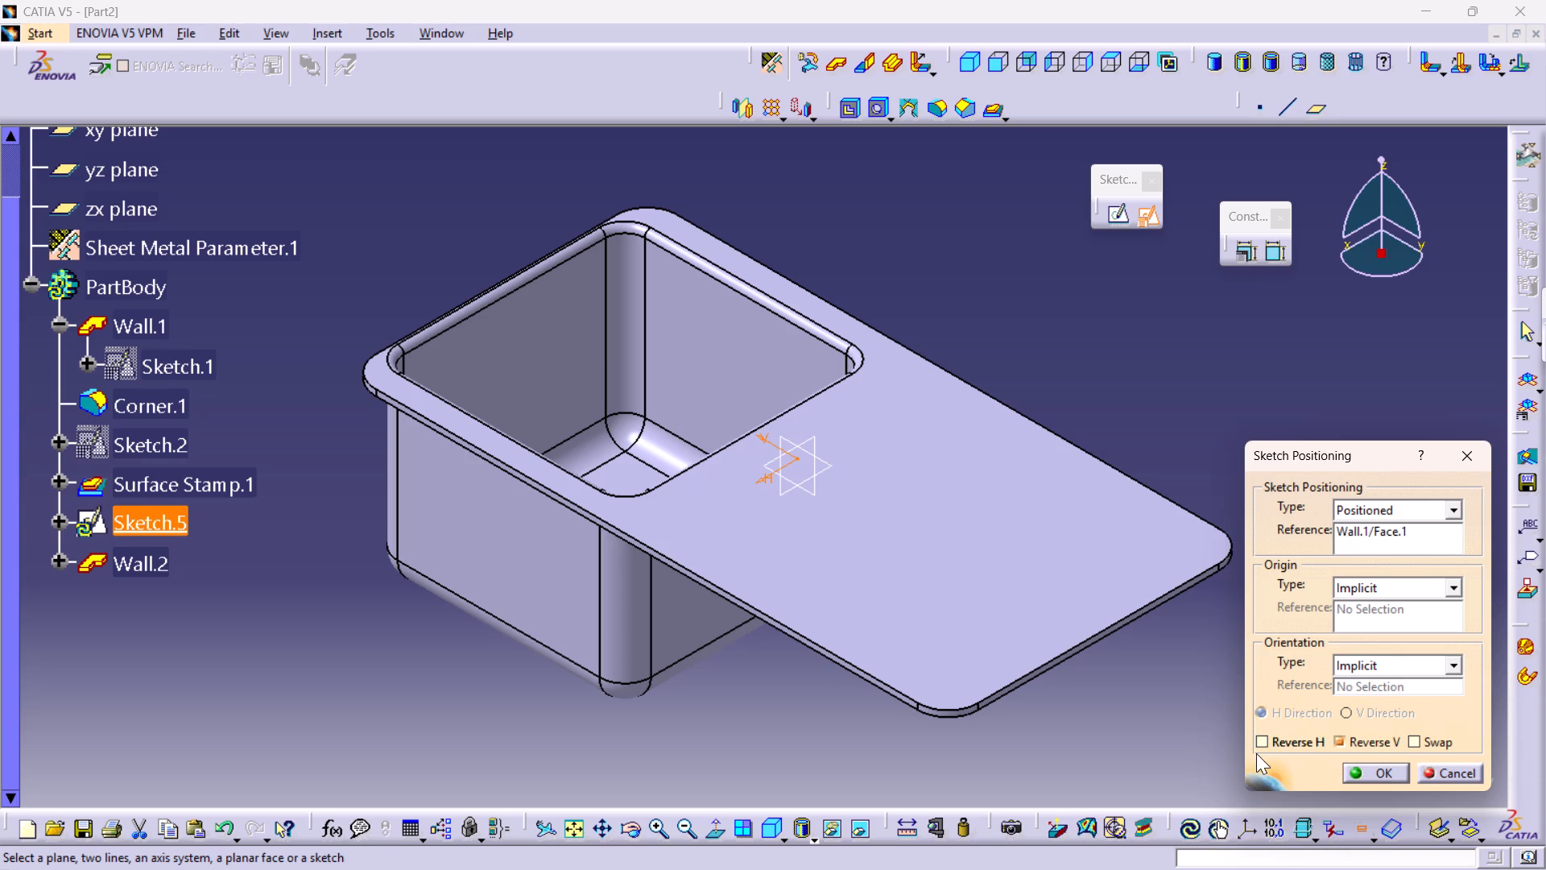
left_click(1272, 730)
left_click(1257, 742)
left_click(1361, 773)
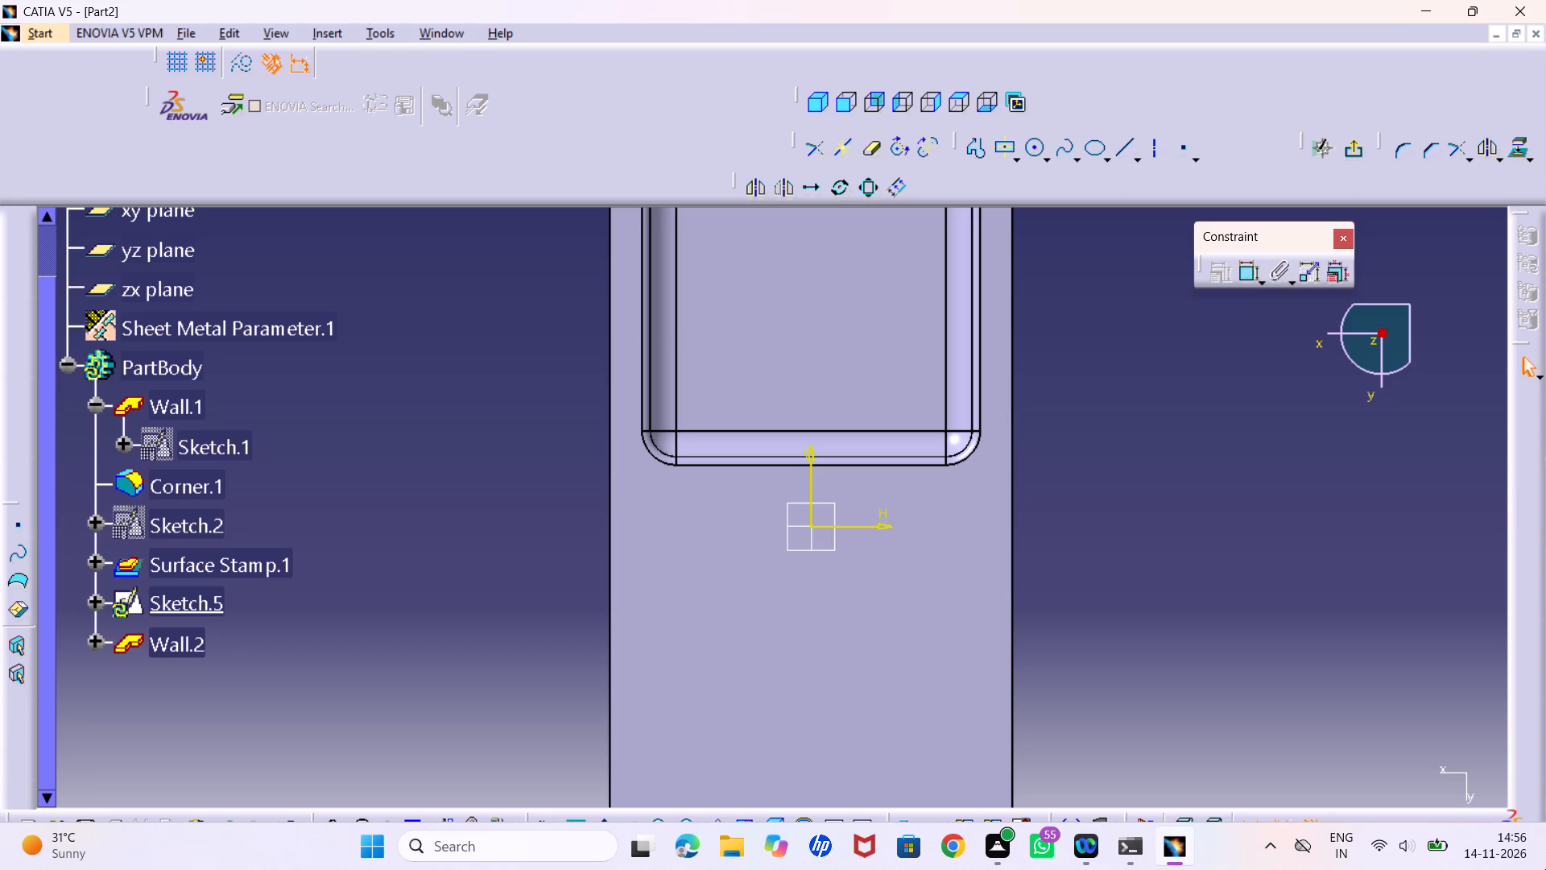
Sketch a horizontal elongated hole on the flat area beyond the stamp, first centre near H -29, V -18 mm, radius about 6.6 mm.
middle_click_drag(1089, 547, 1118, 408)
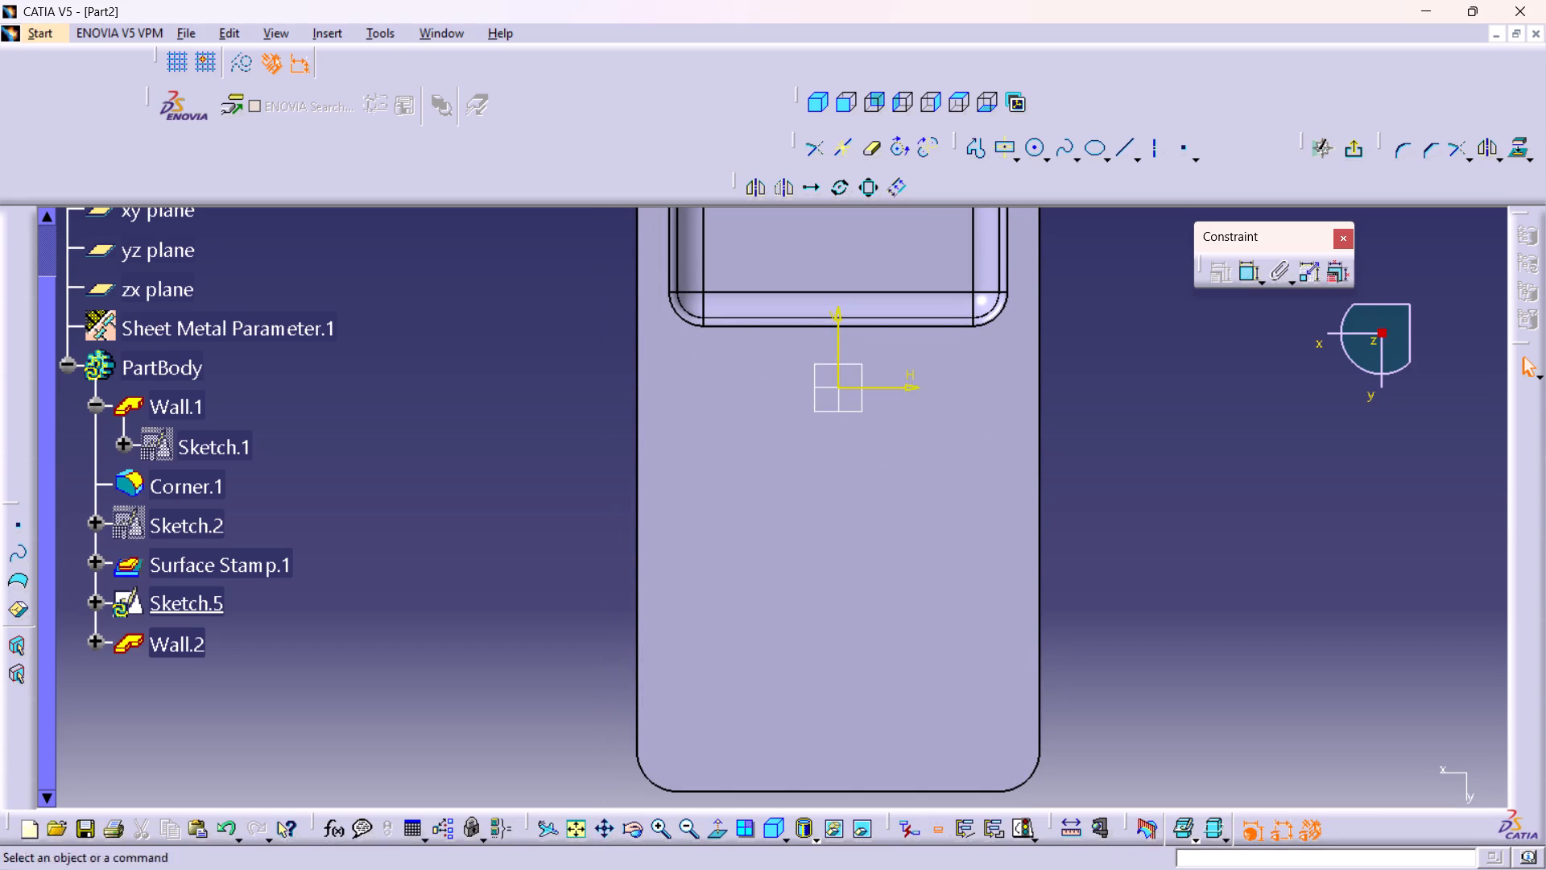
left_click(1016, 152)
left_click(1035, 263)
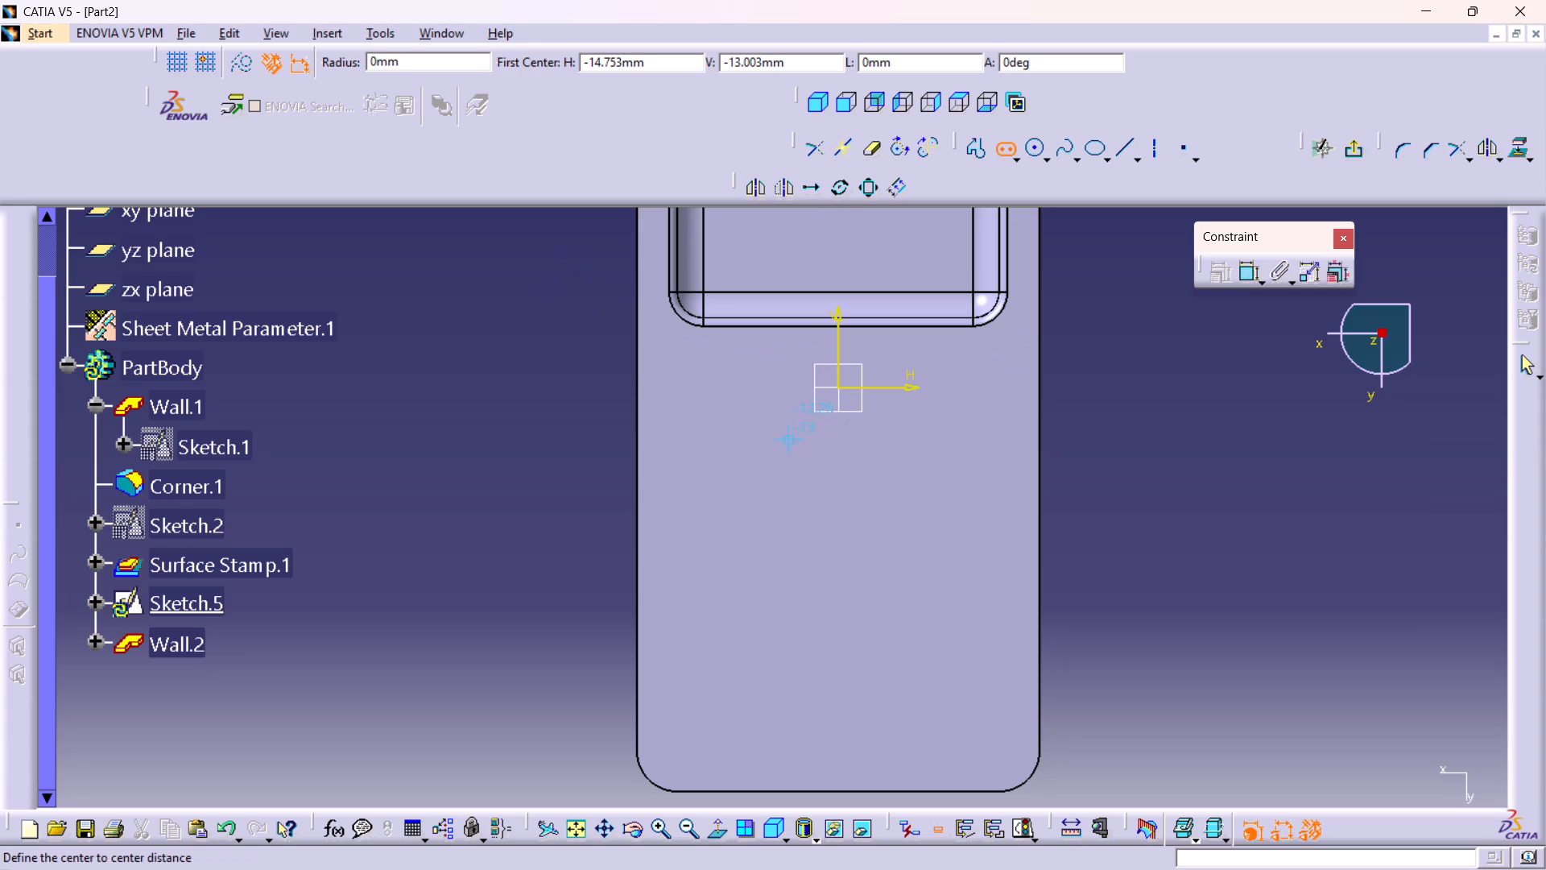
middle_click_drag(716, 305, 679, 561)
middle_click_drag(730, 358, 732, 410)
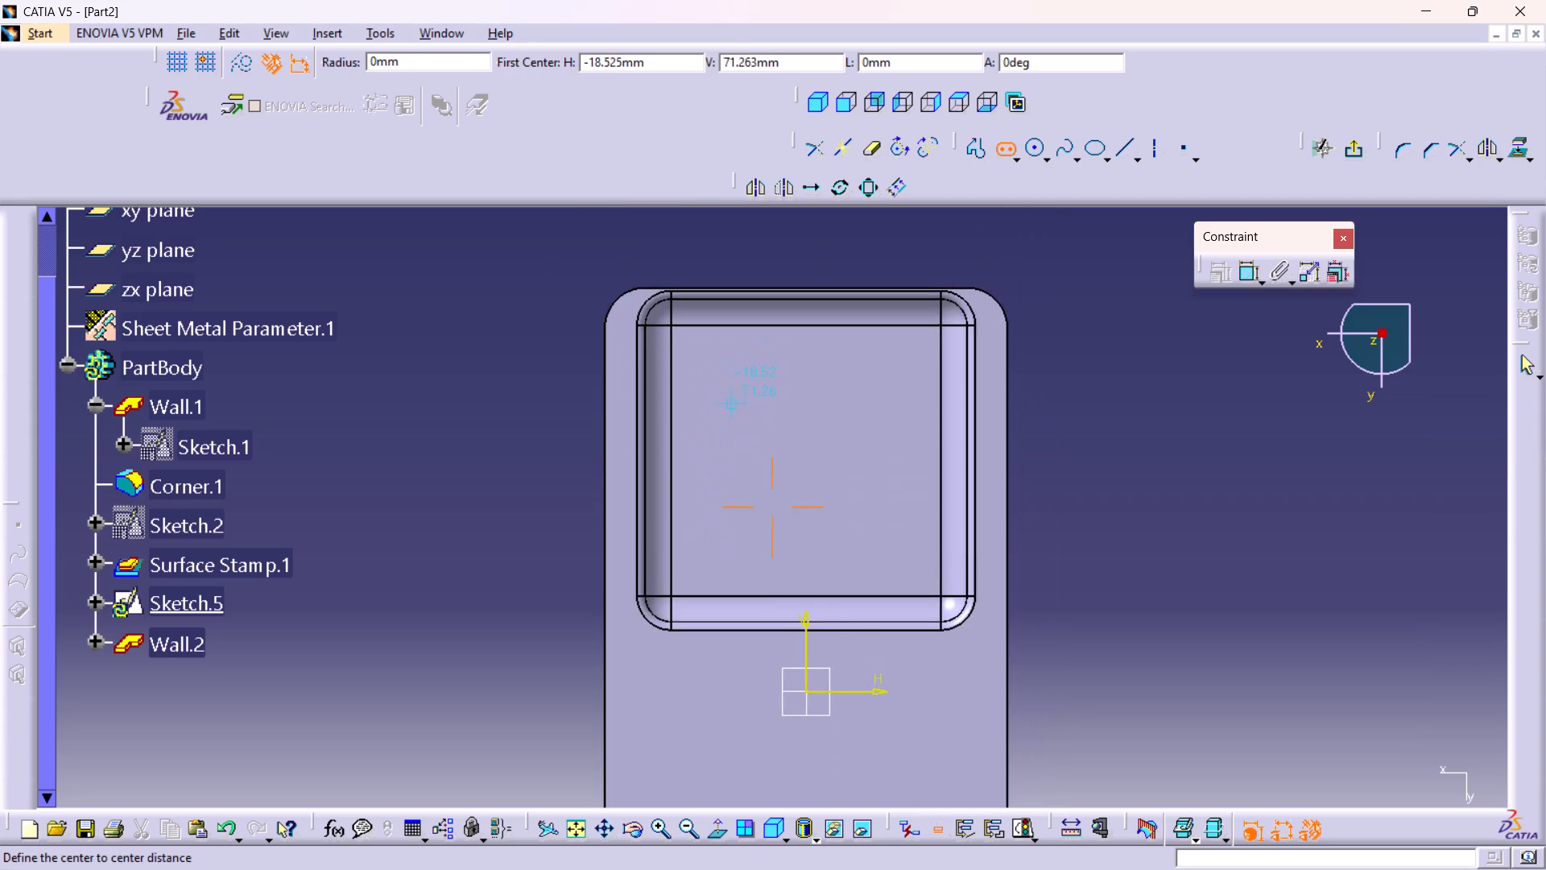
middle_click_drag(732, 410, 732, 416)
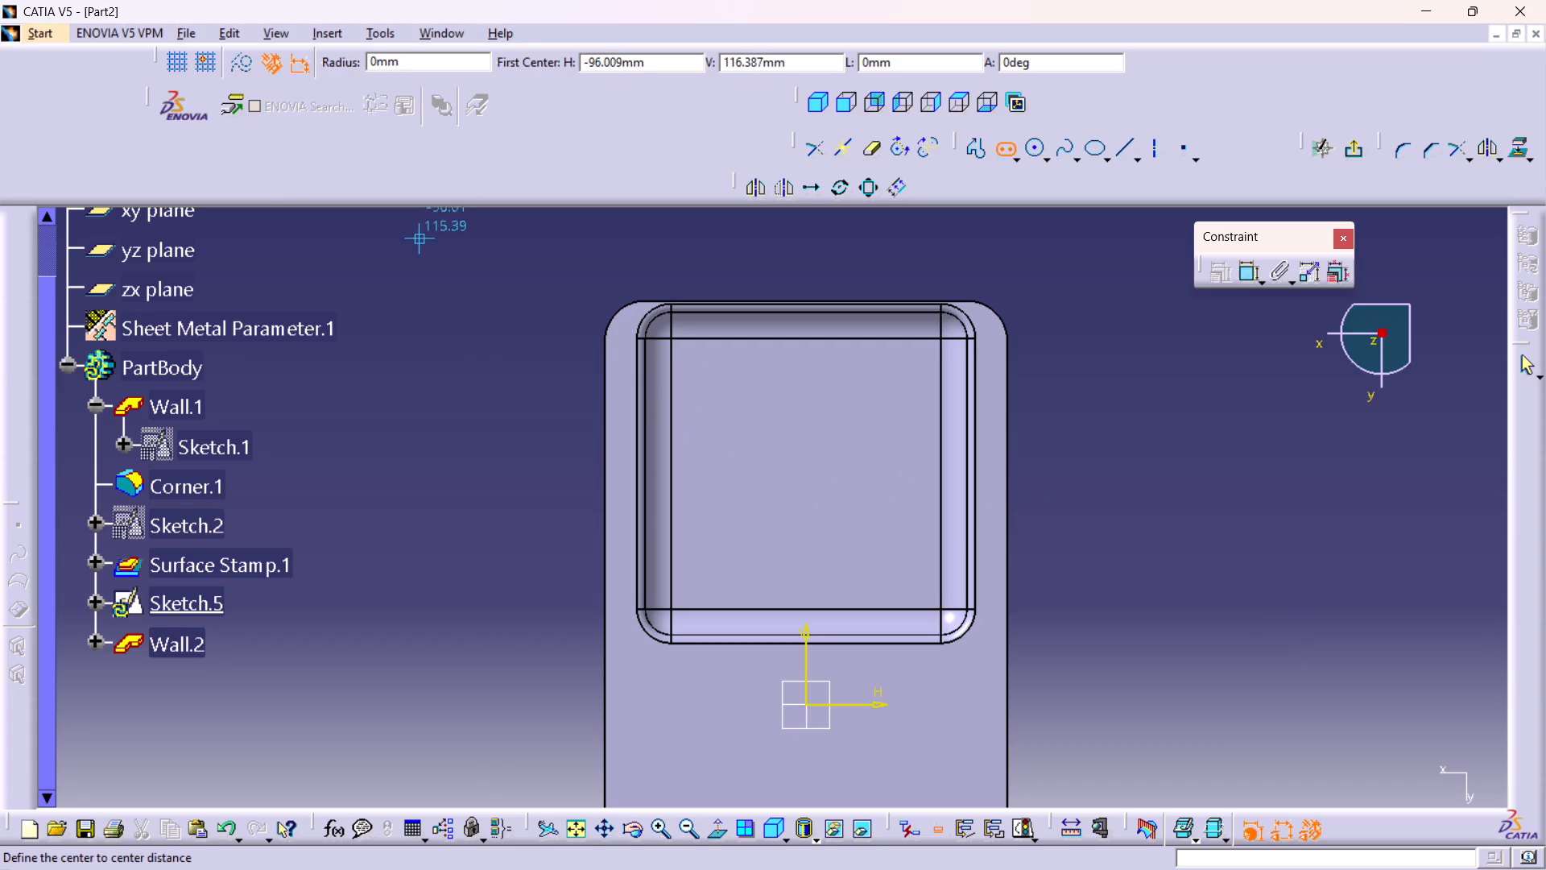
middle_click_drag(899, 646, 897, 449)
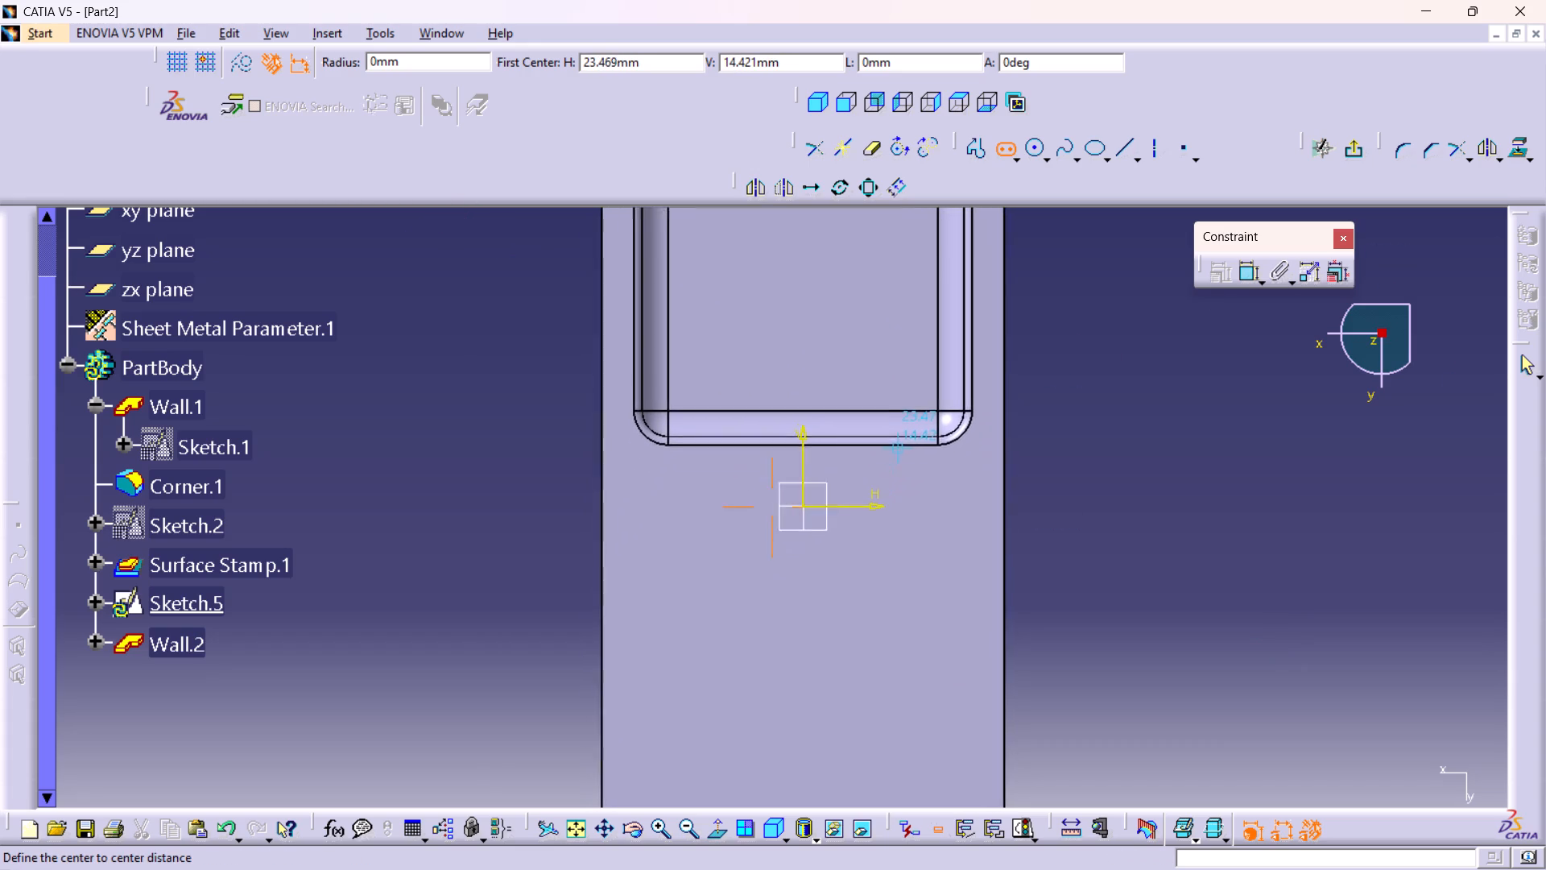
middle_click_drag(897, 449, 909, 421)
middle_click_drag(867, 499, 867, 442)
left_click(698, 495)
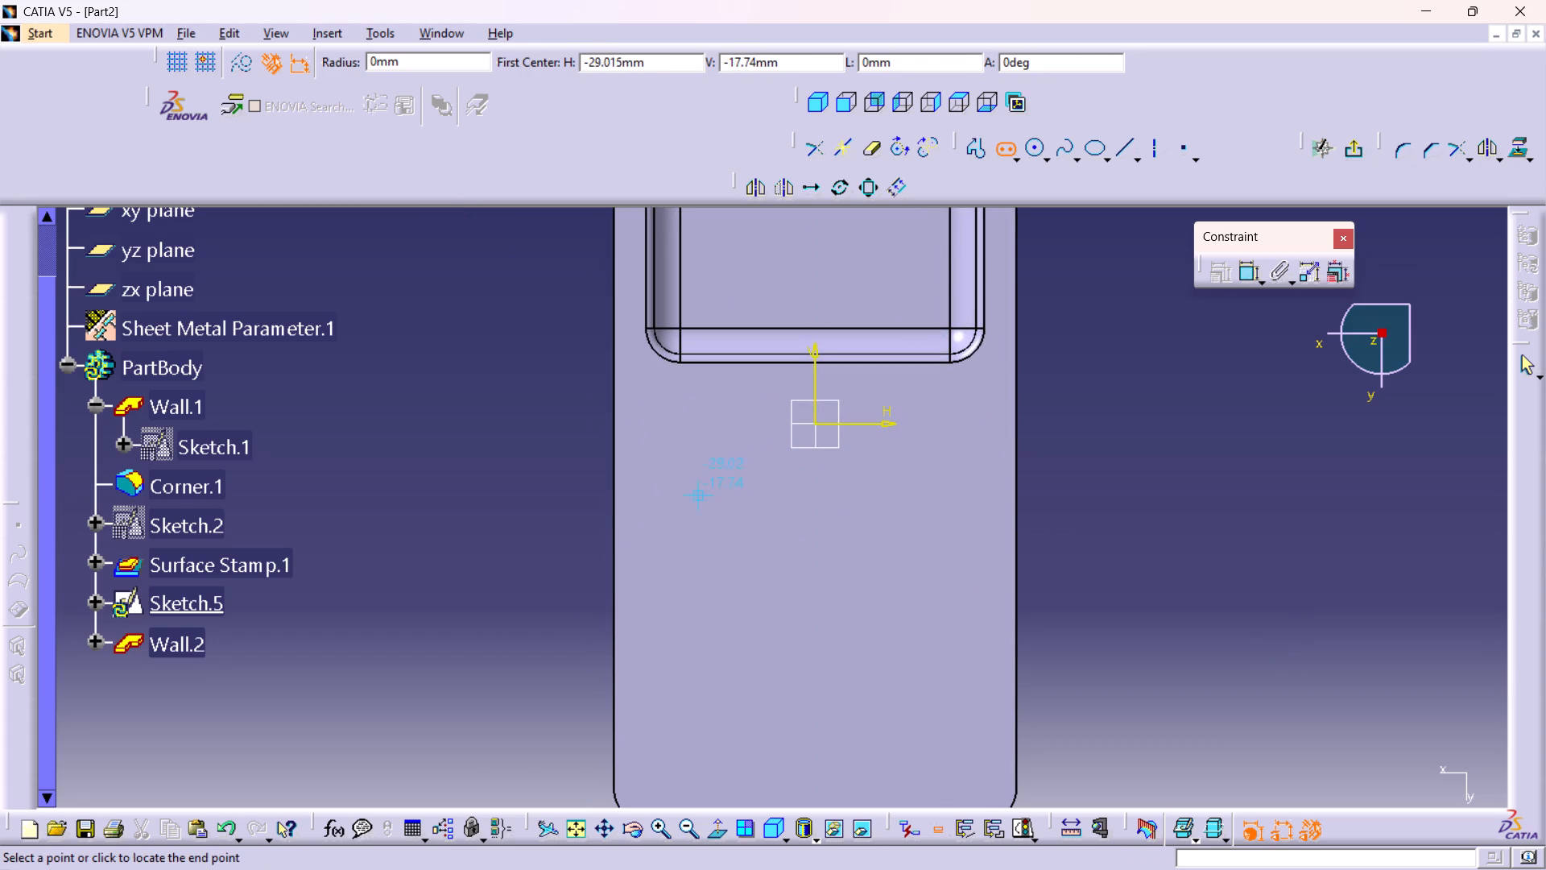
left_click(916, 492)
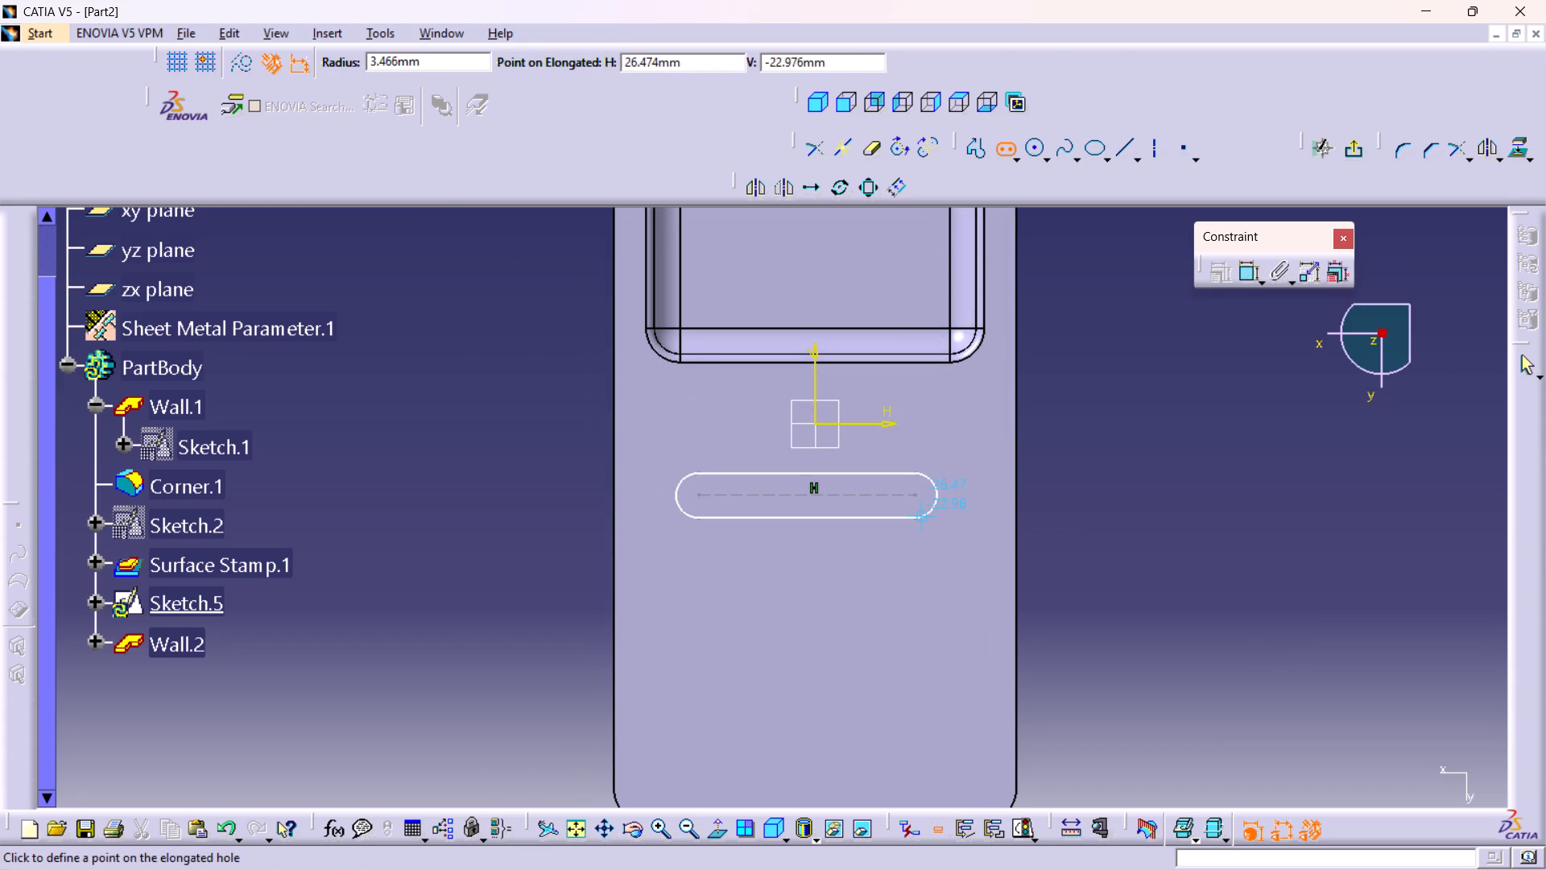
left_click(924, 522)
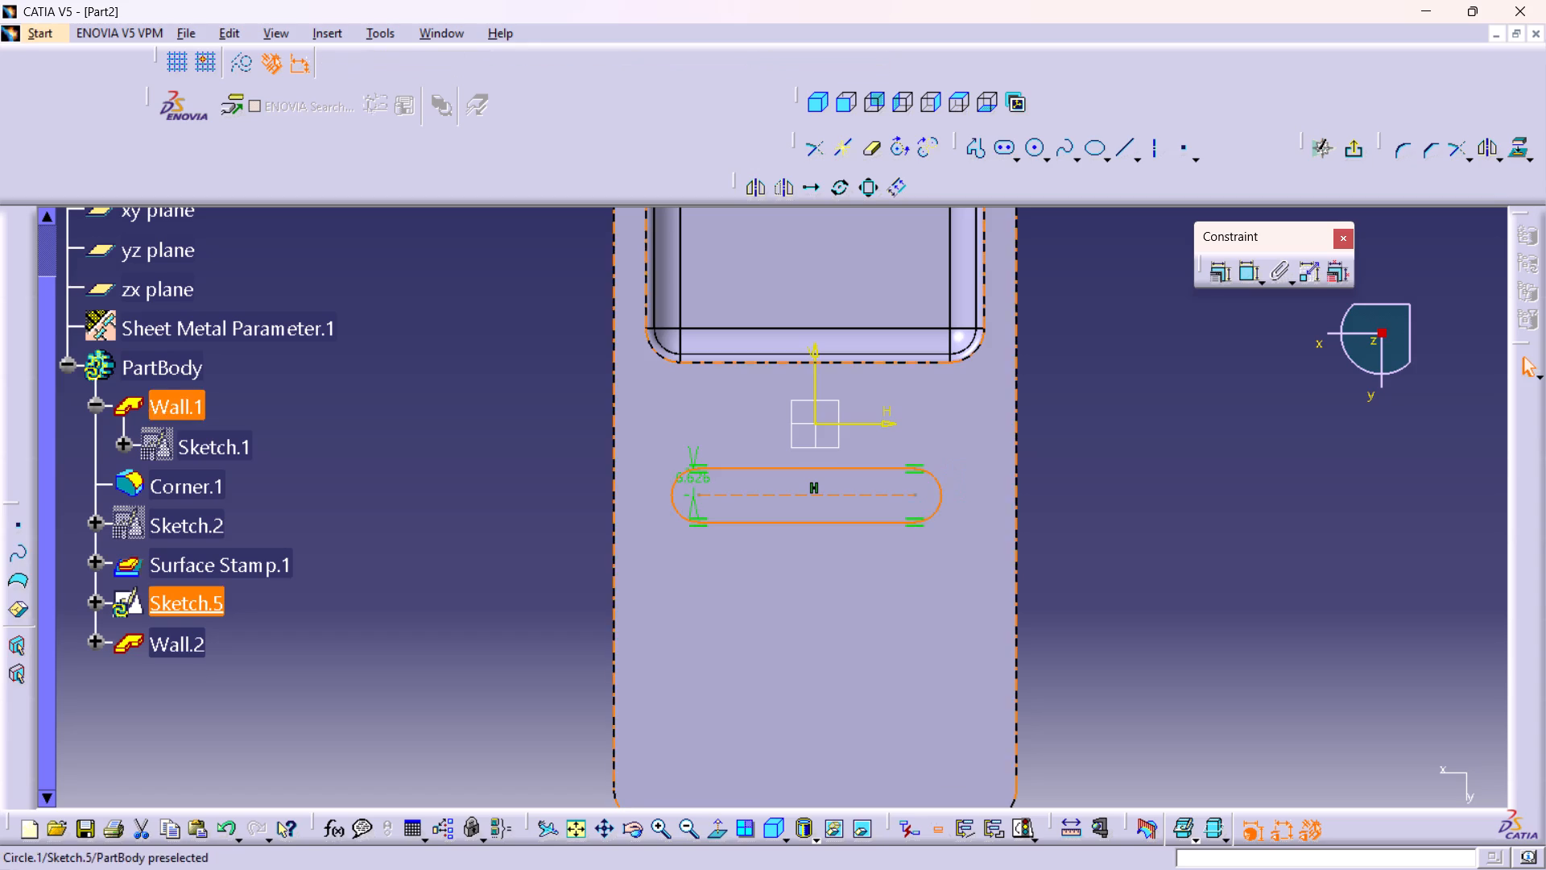
Constrain the elongated hole's two end arcs to be symmetric about the sketch's vertical V axis.
left_click(1121, 451)
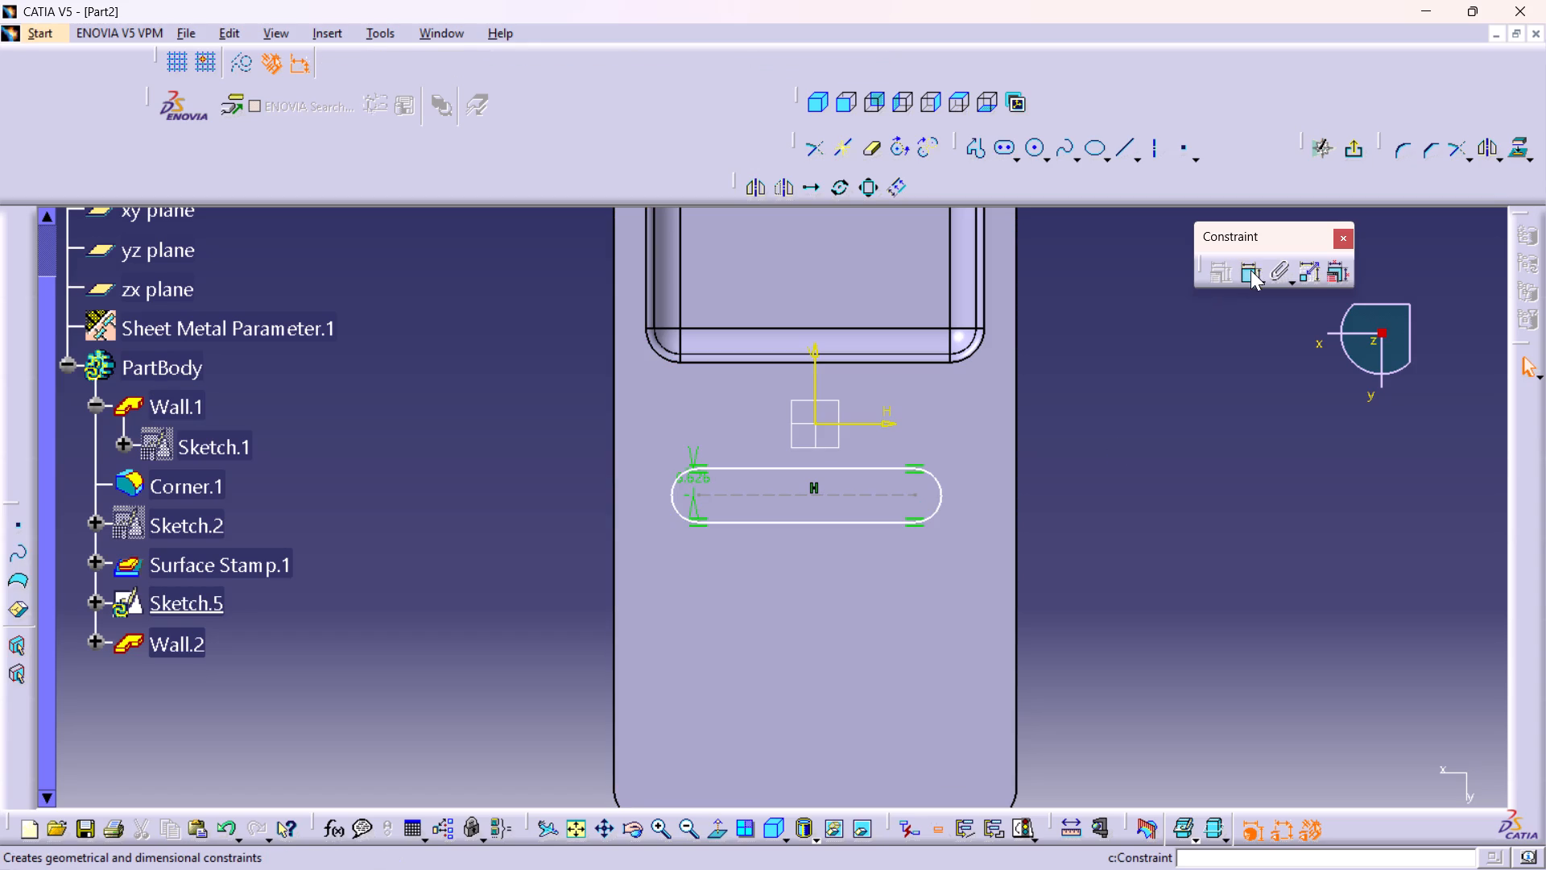
double_click(1250, 270)
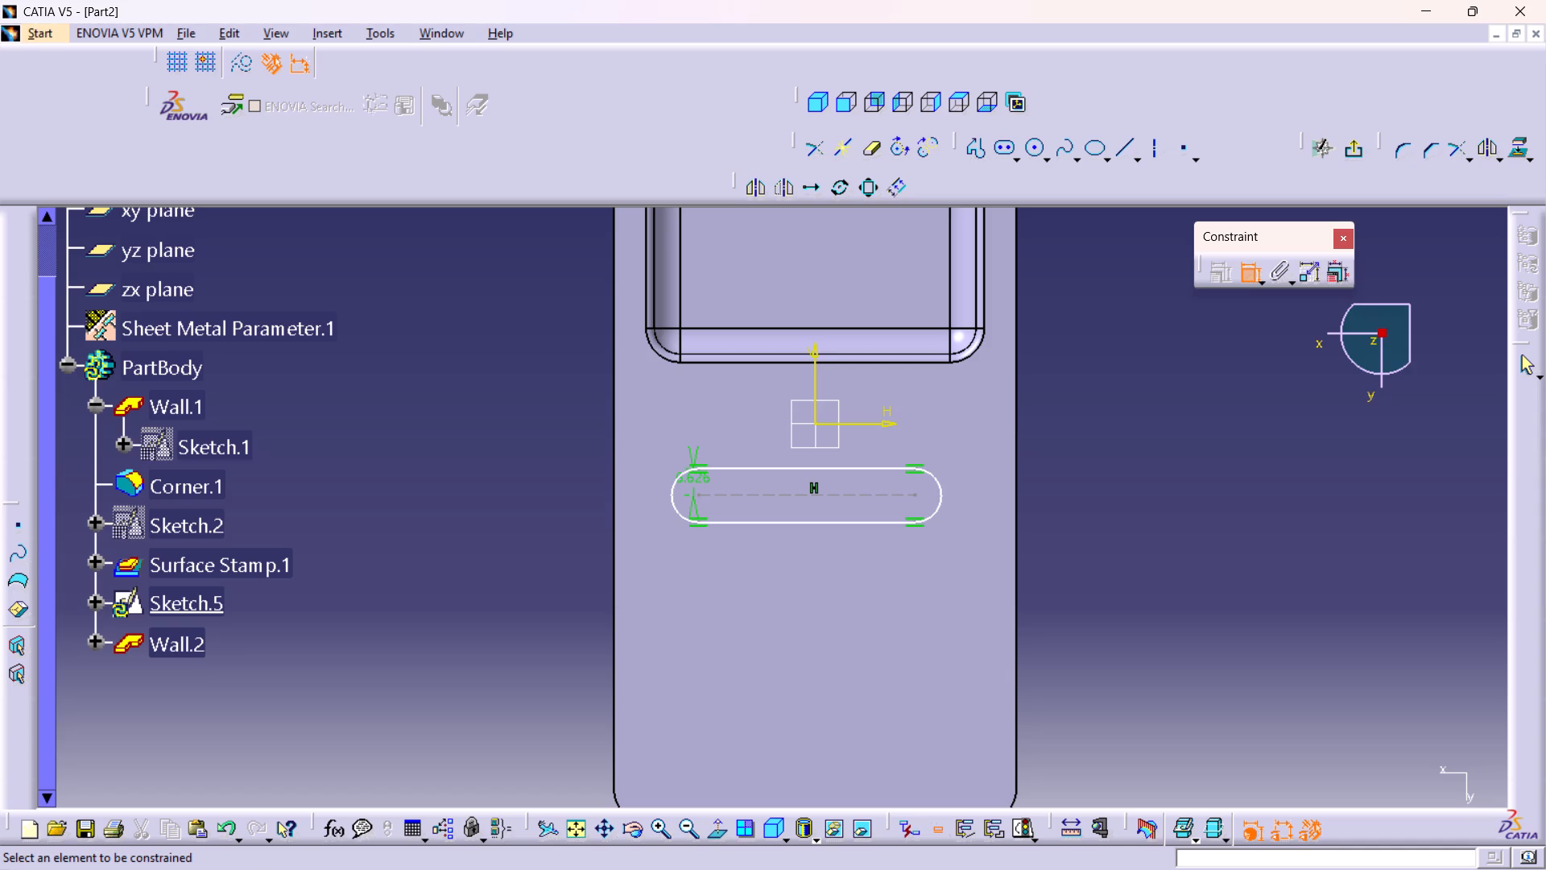
left_click(673, 499)
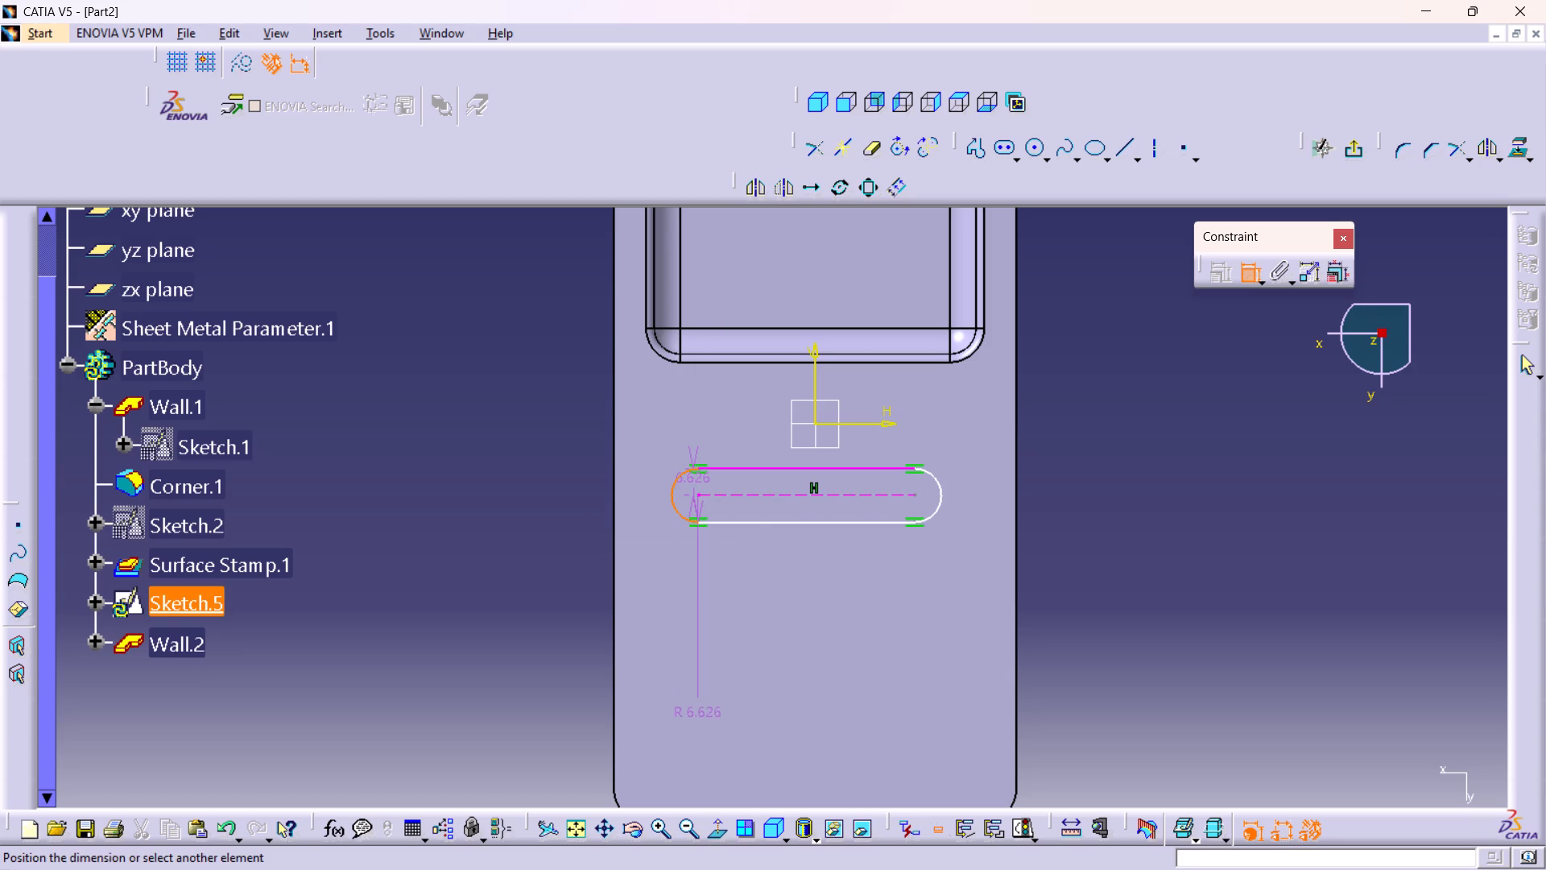
left_click(944, 498)
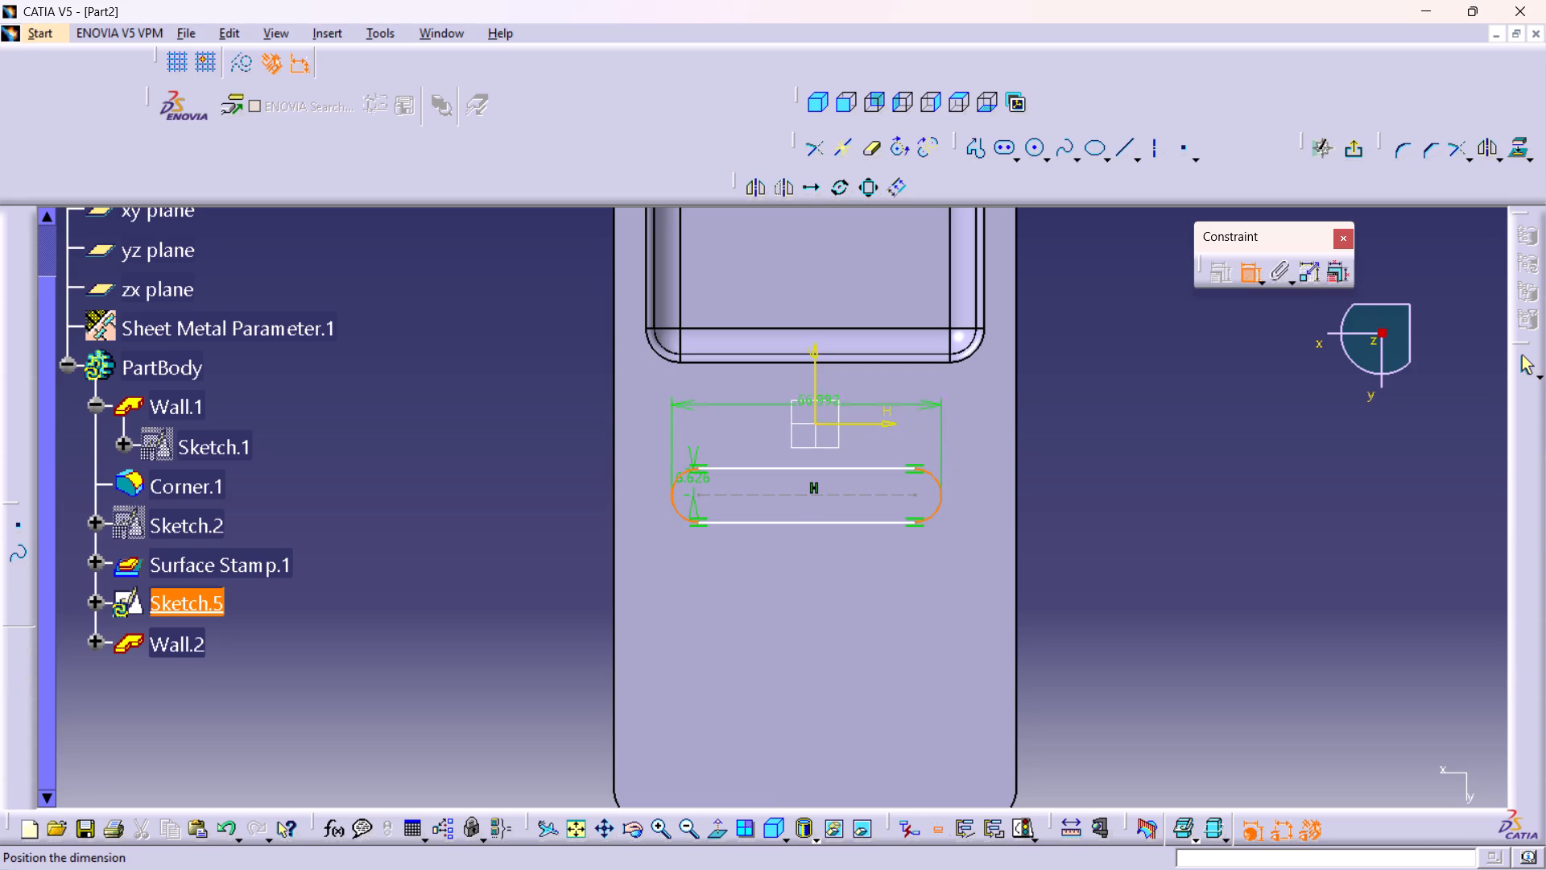
right_click(539, 412)
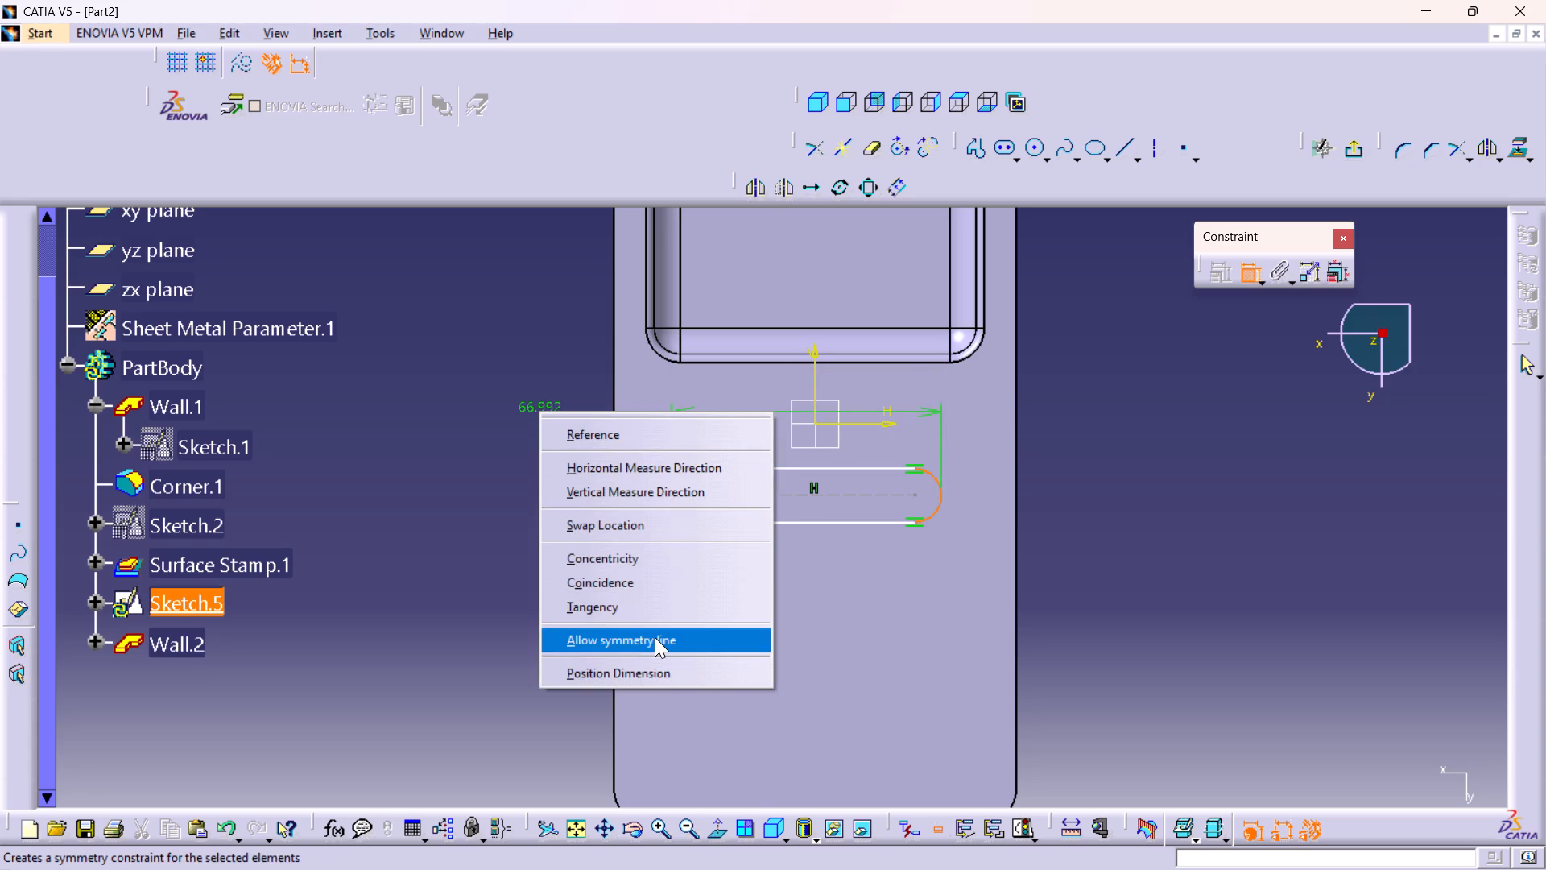
left_click(655, 637)
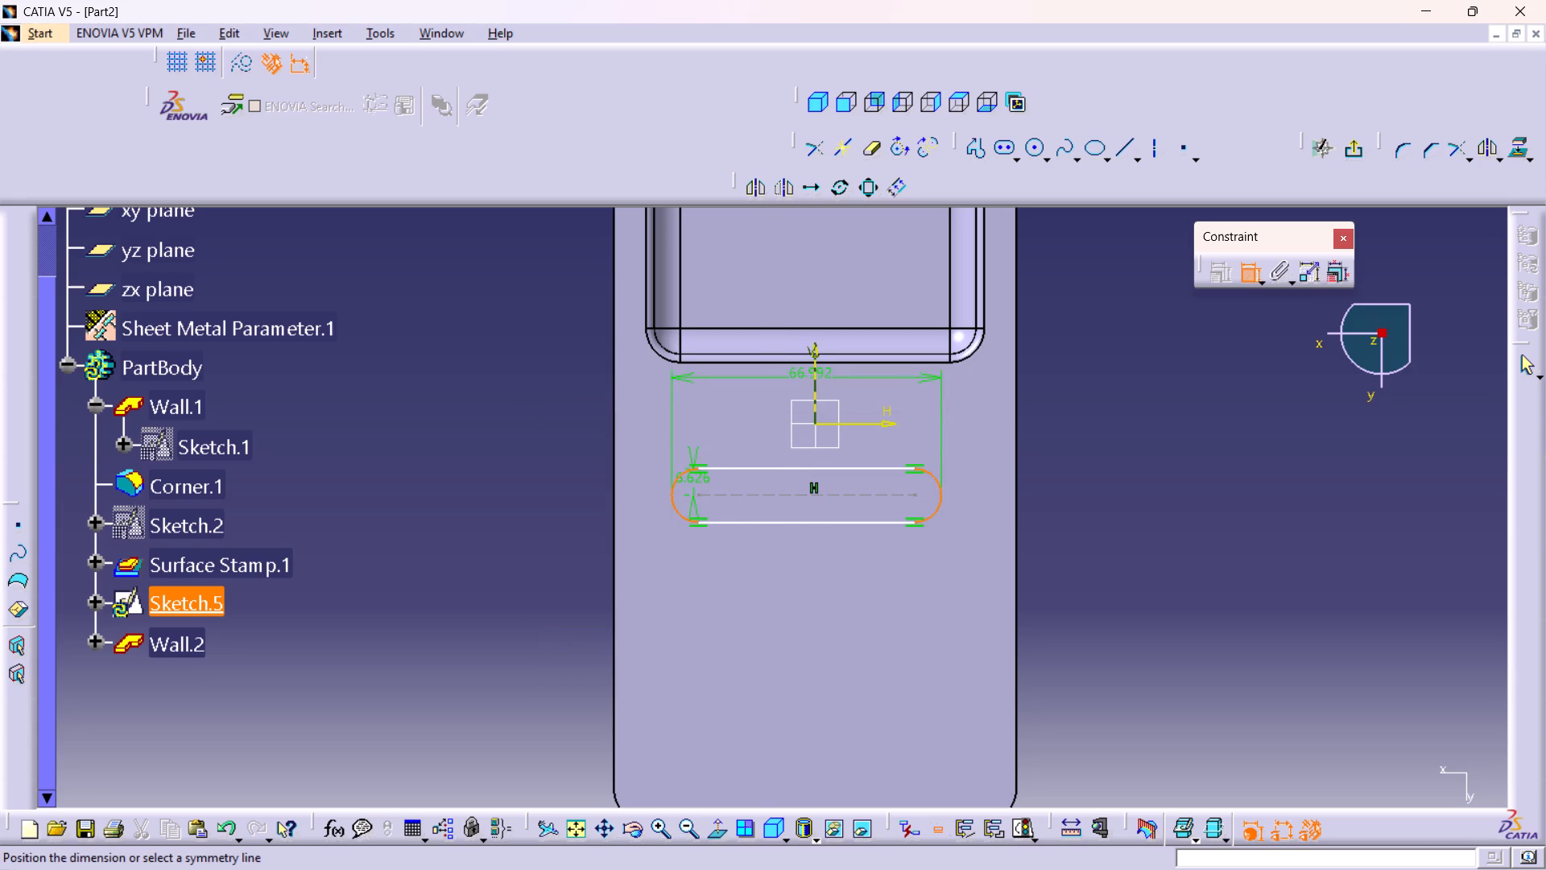
left_click(816, 371)
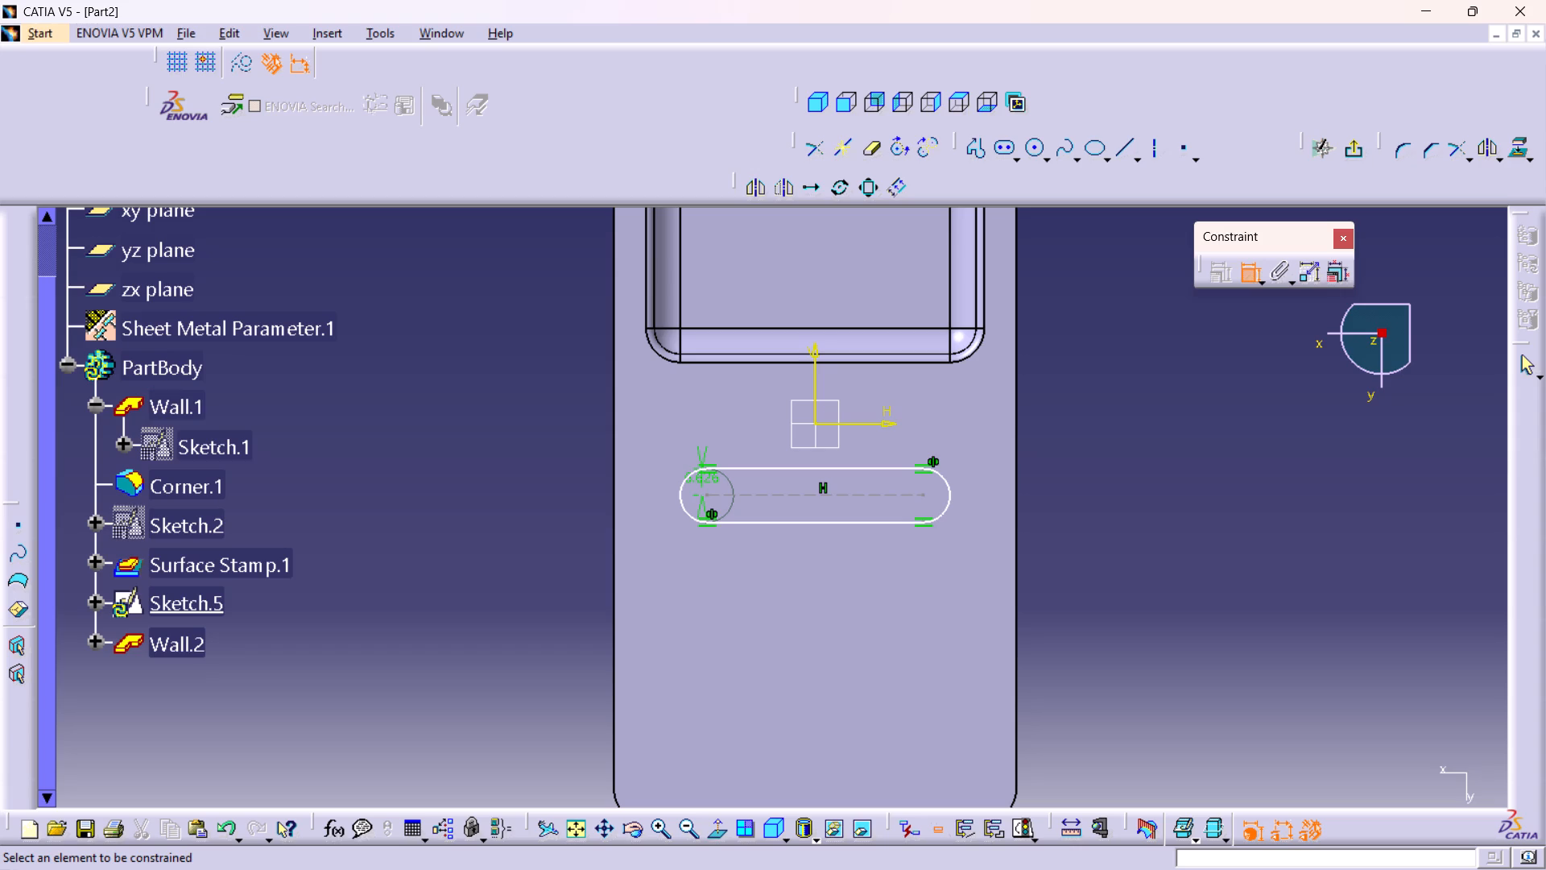
Dimension the stamp's near edge to the elongated hole's closer straight side and set the offset to 8.83 mm.
left_click(907, 363)
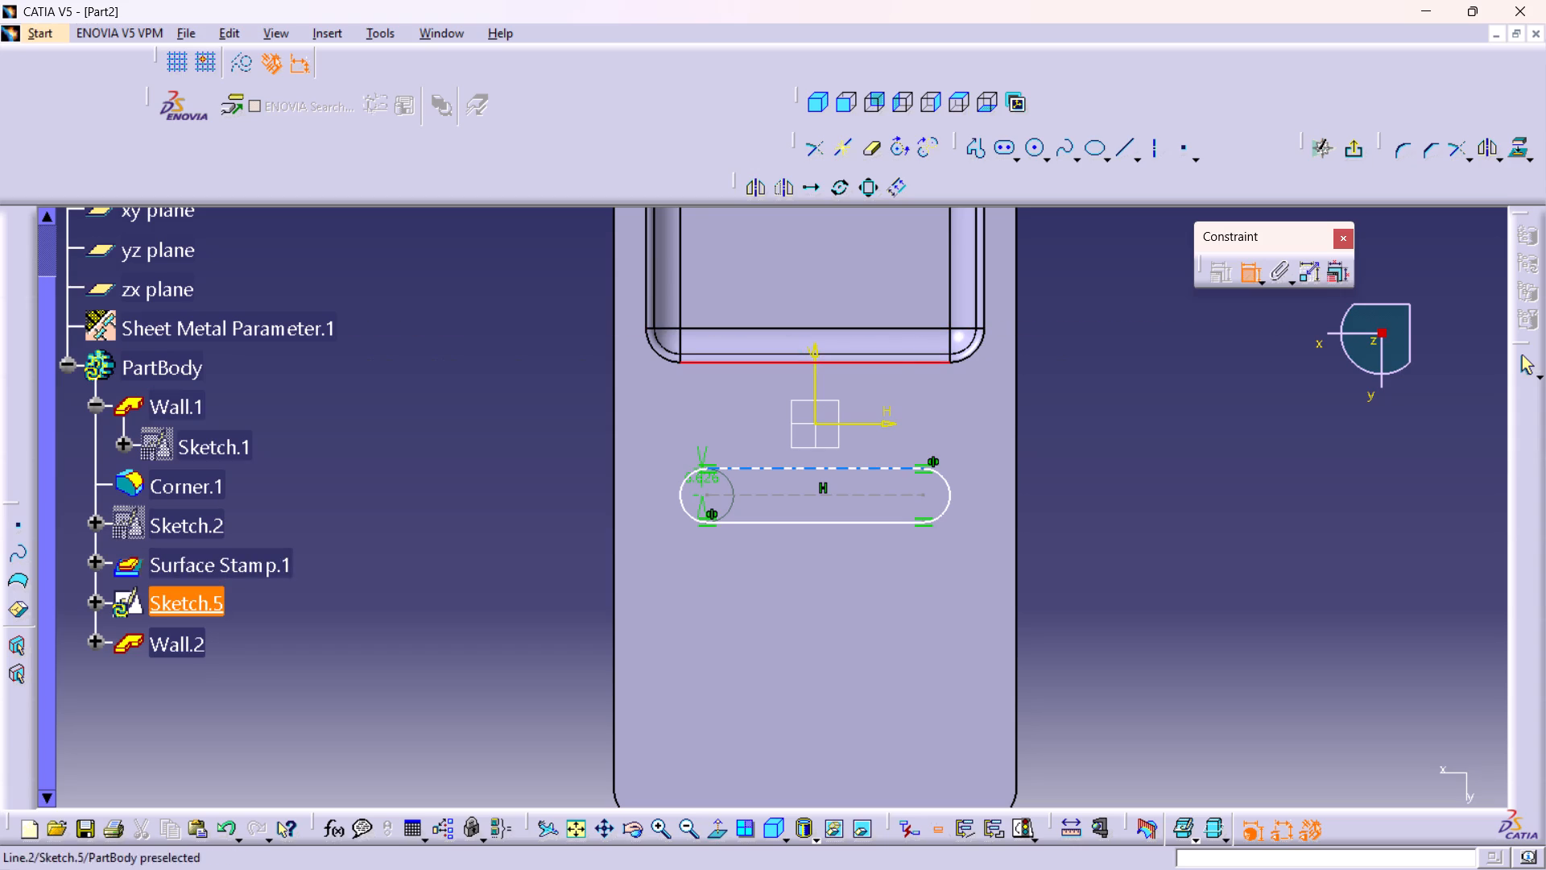
left_click(900, 471)
left_click(1069, 412)
double_click(1070, 402)
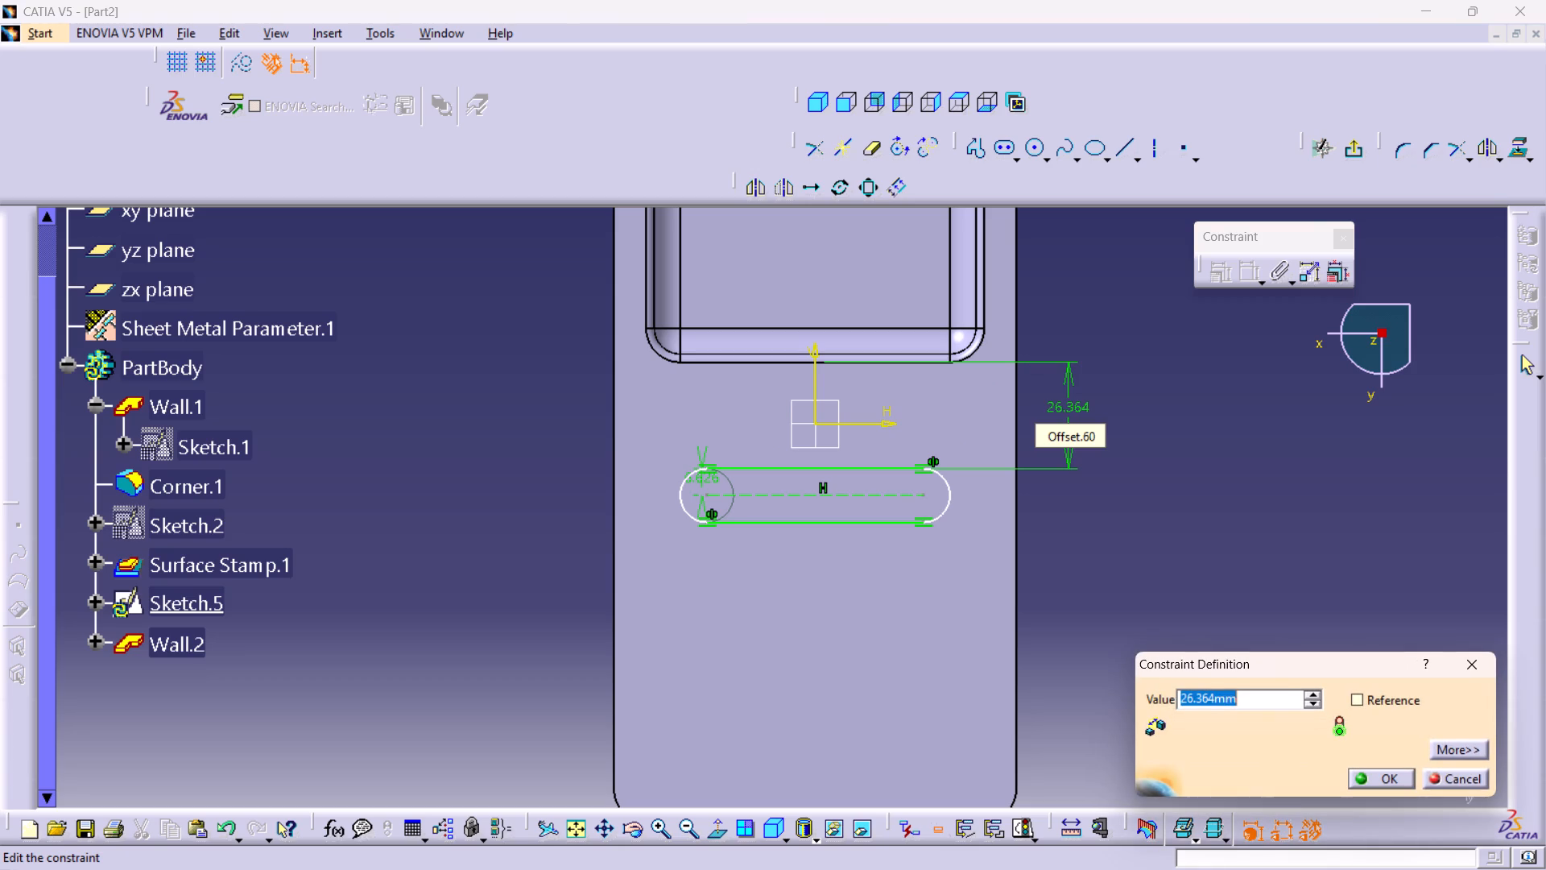
type("8.83")
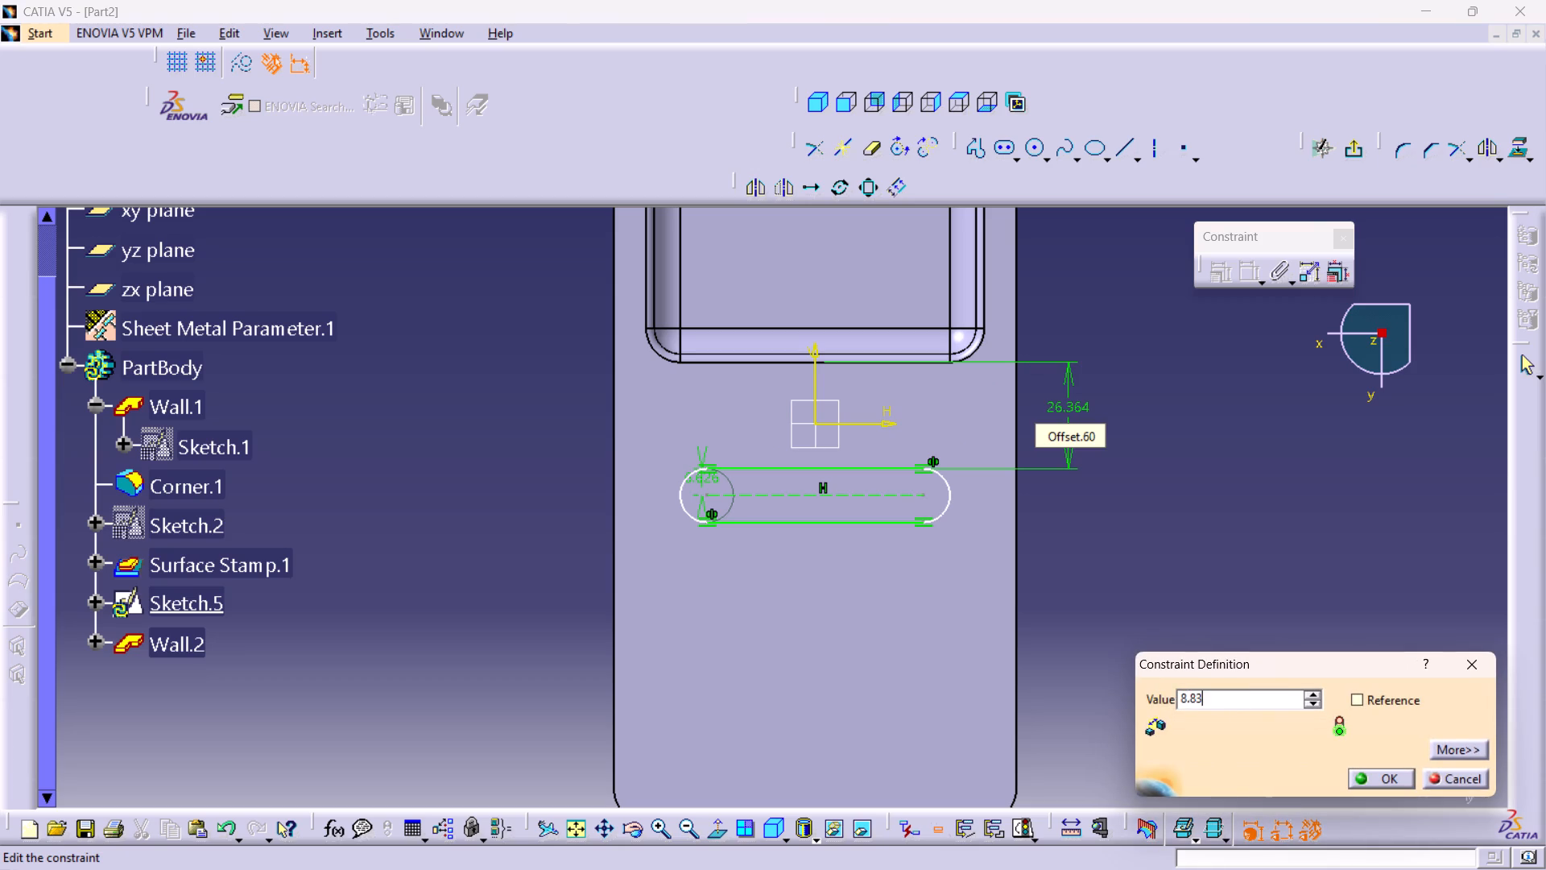
key("Return")
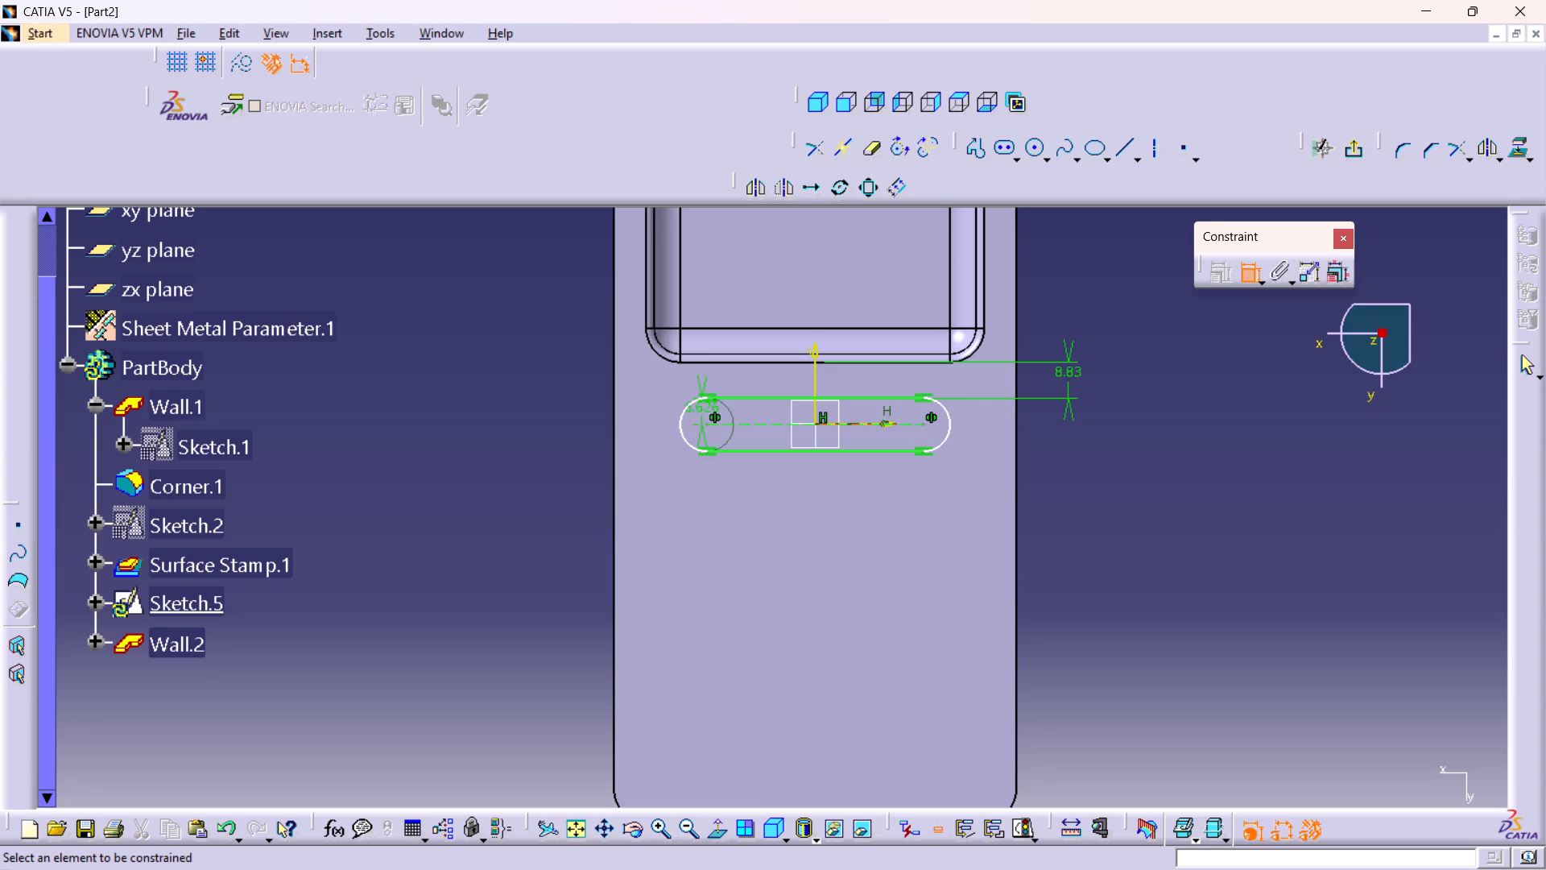
Replace the elongated hole's existing radius constraint with a radius dimension of 6.5 mm on the end arc at the negative H side.
left_click(680, 422)
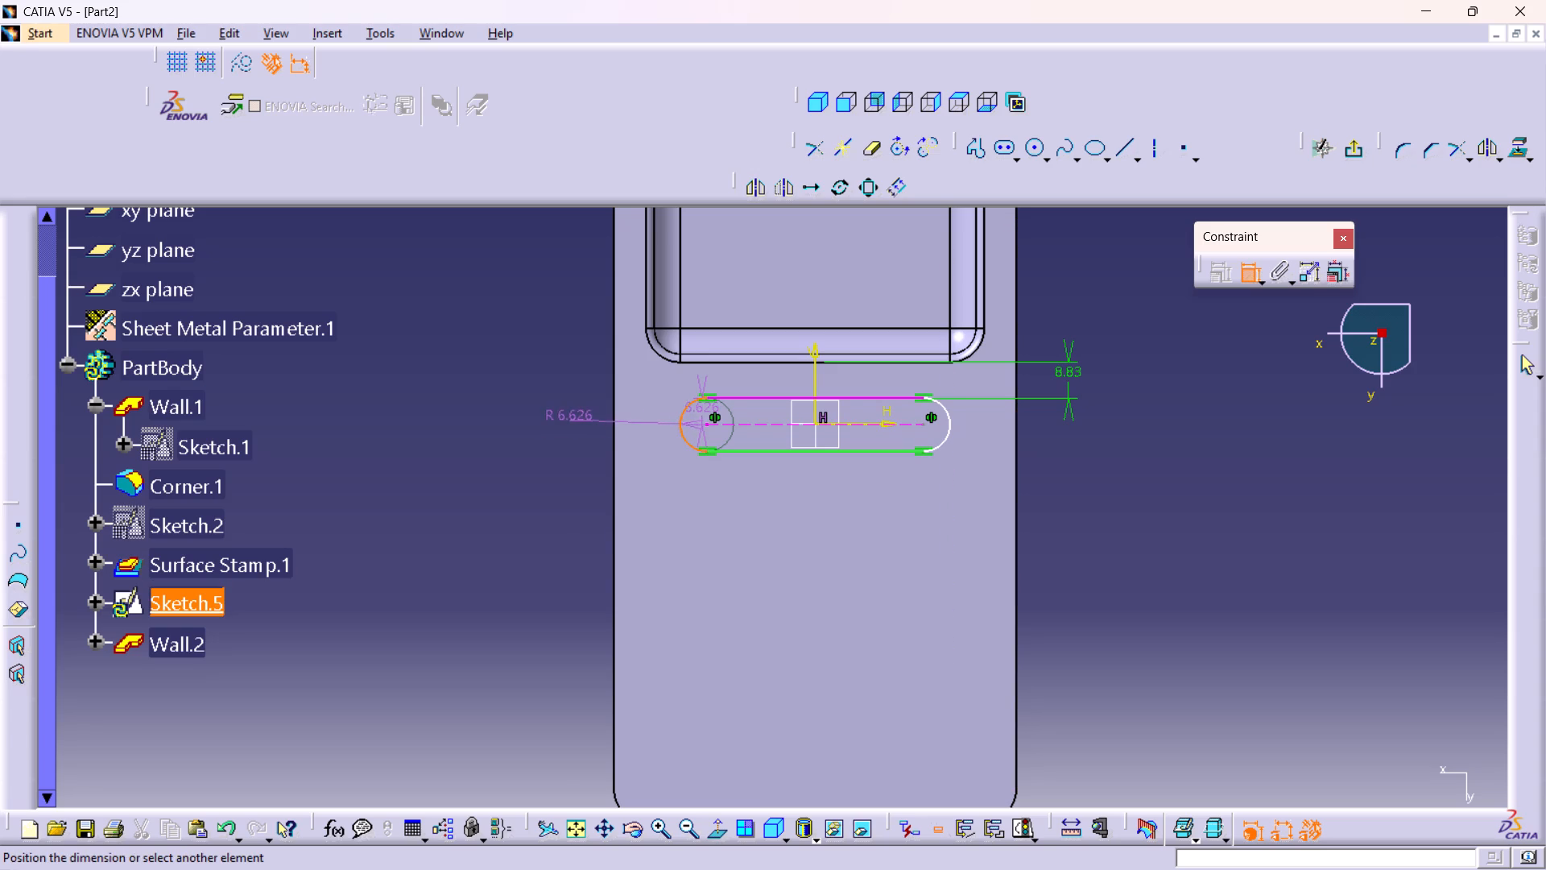
left_click(552, 447)
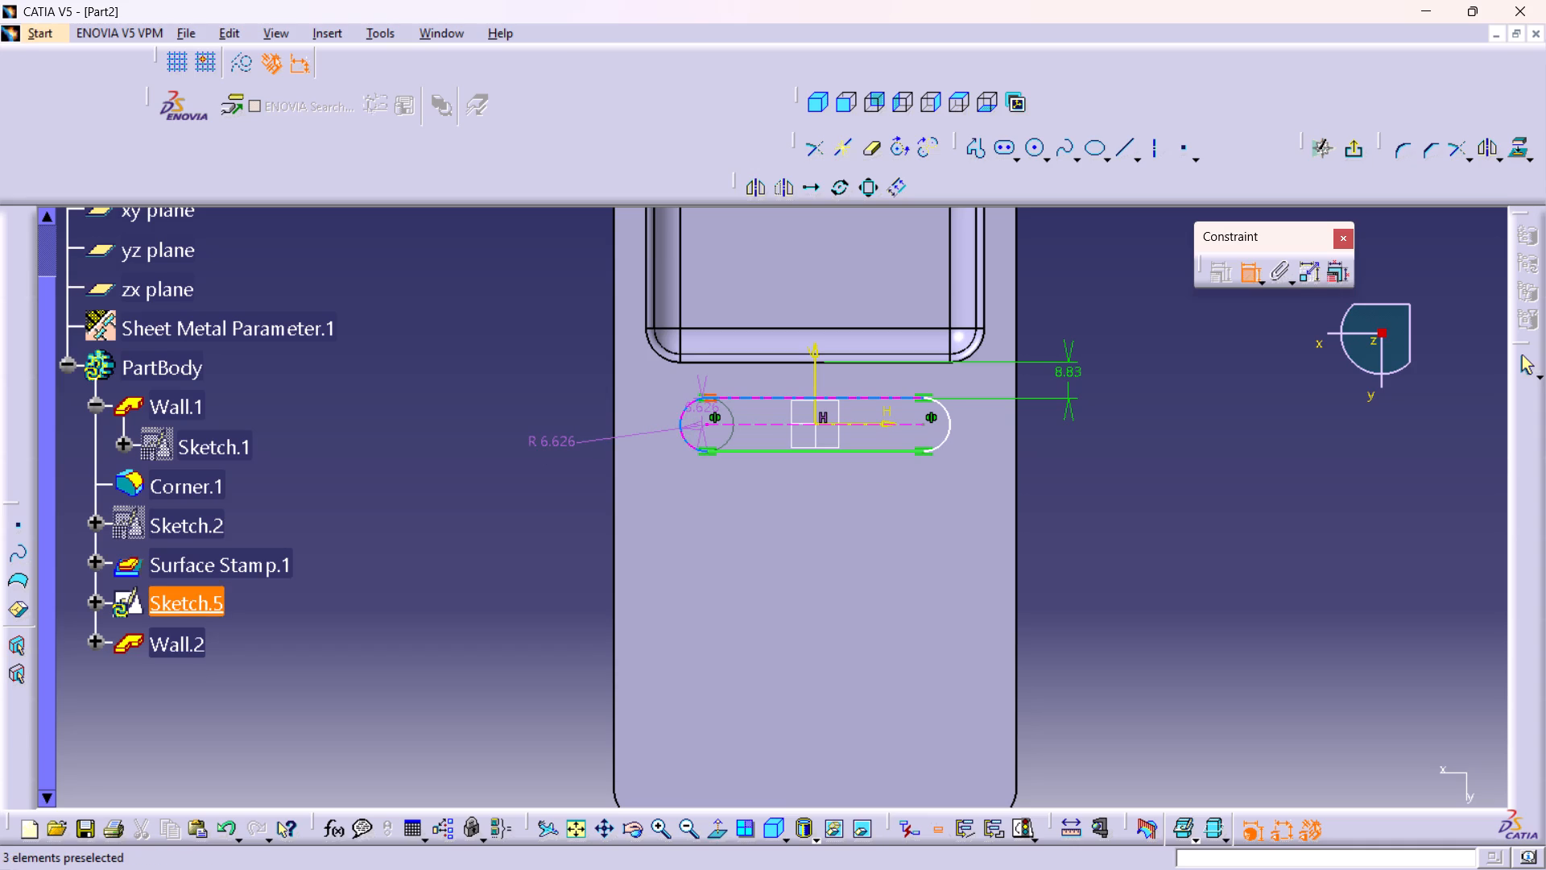
right_click(701, 412)
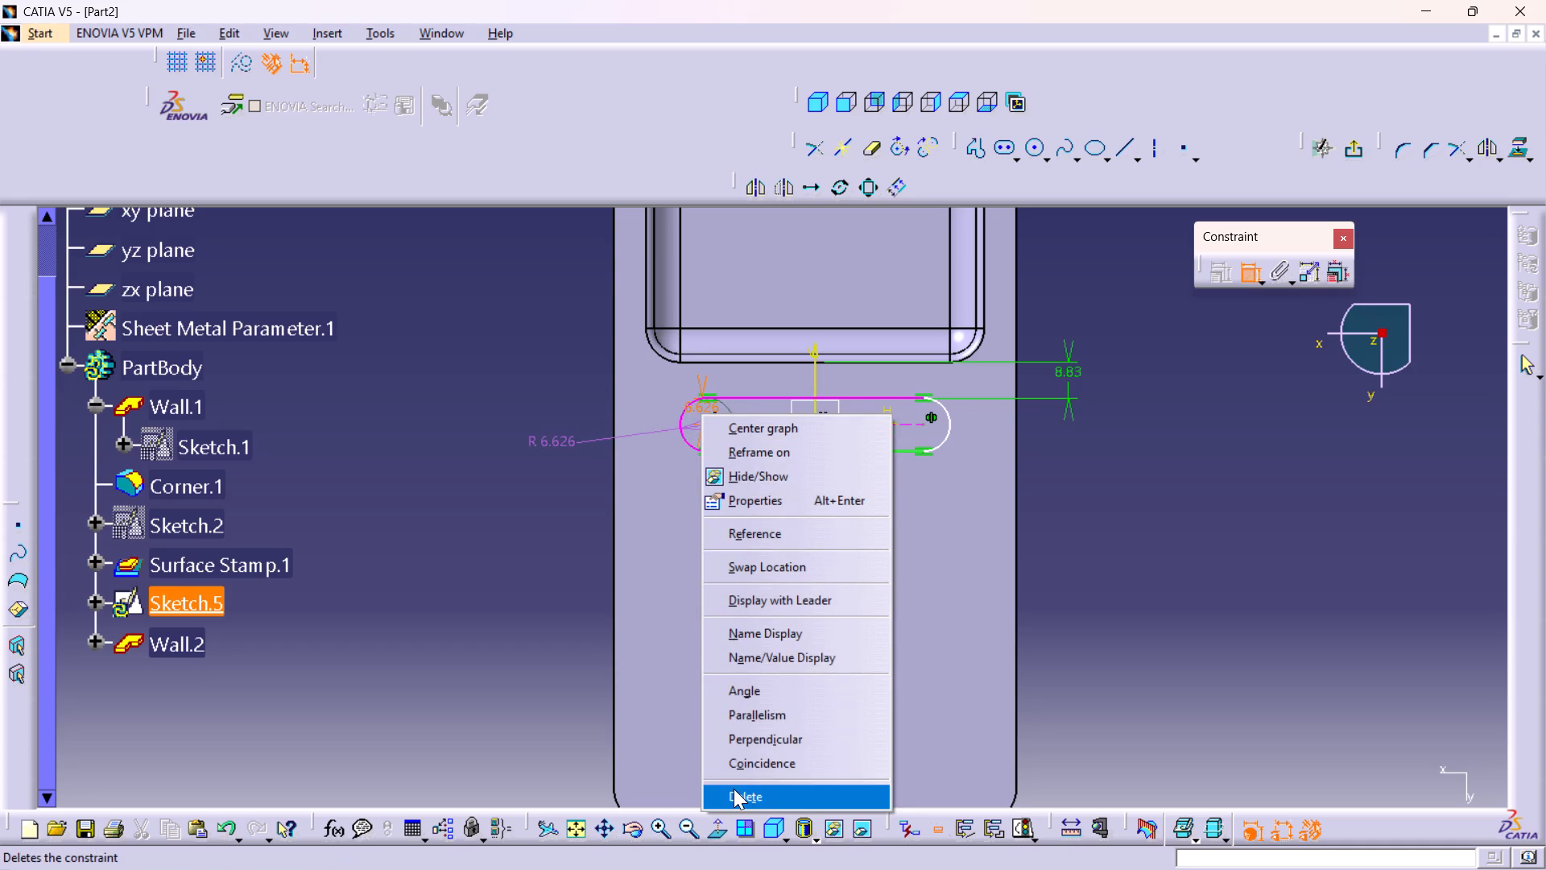
left_click(734, 789)
double_click(554, 441)
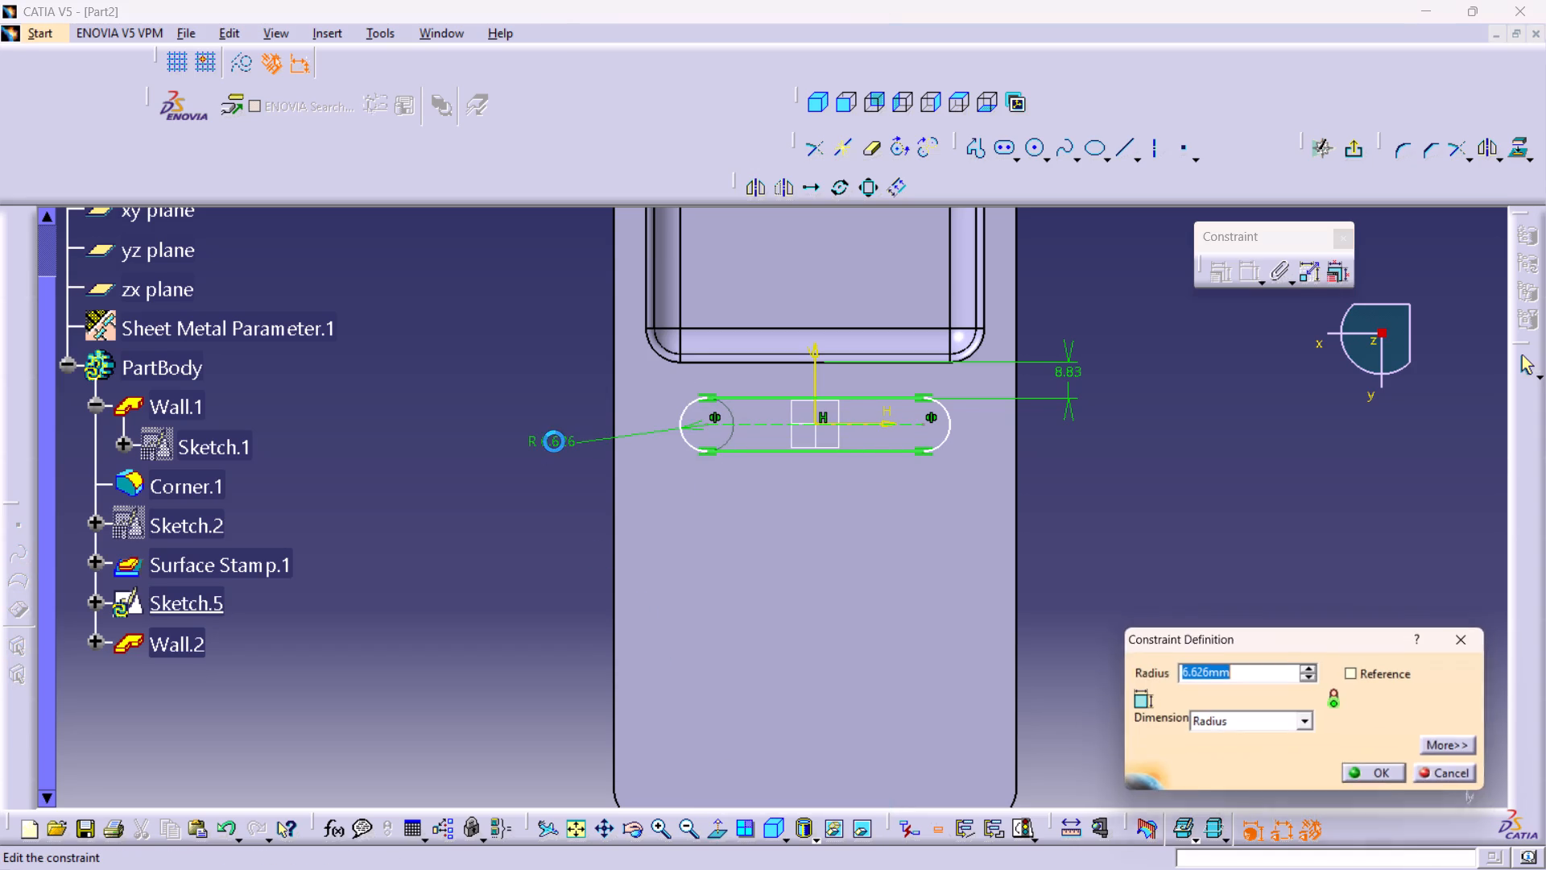
type("6.50")
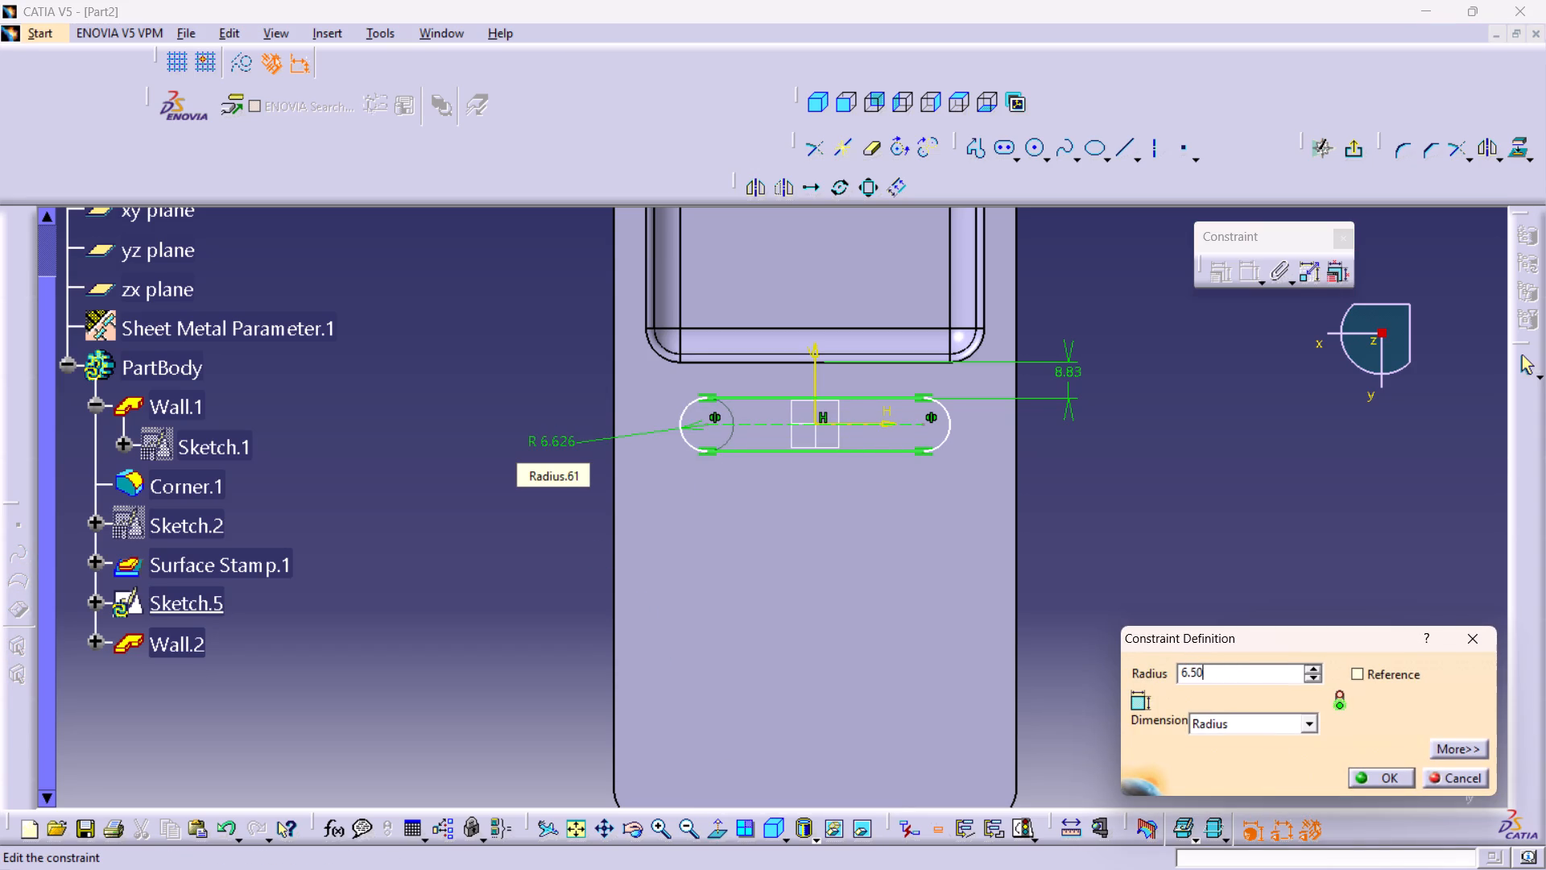
key("Return")
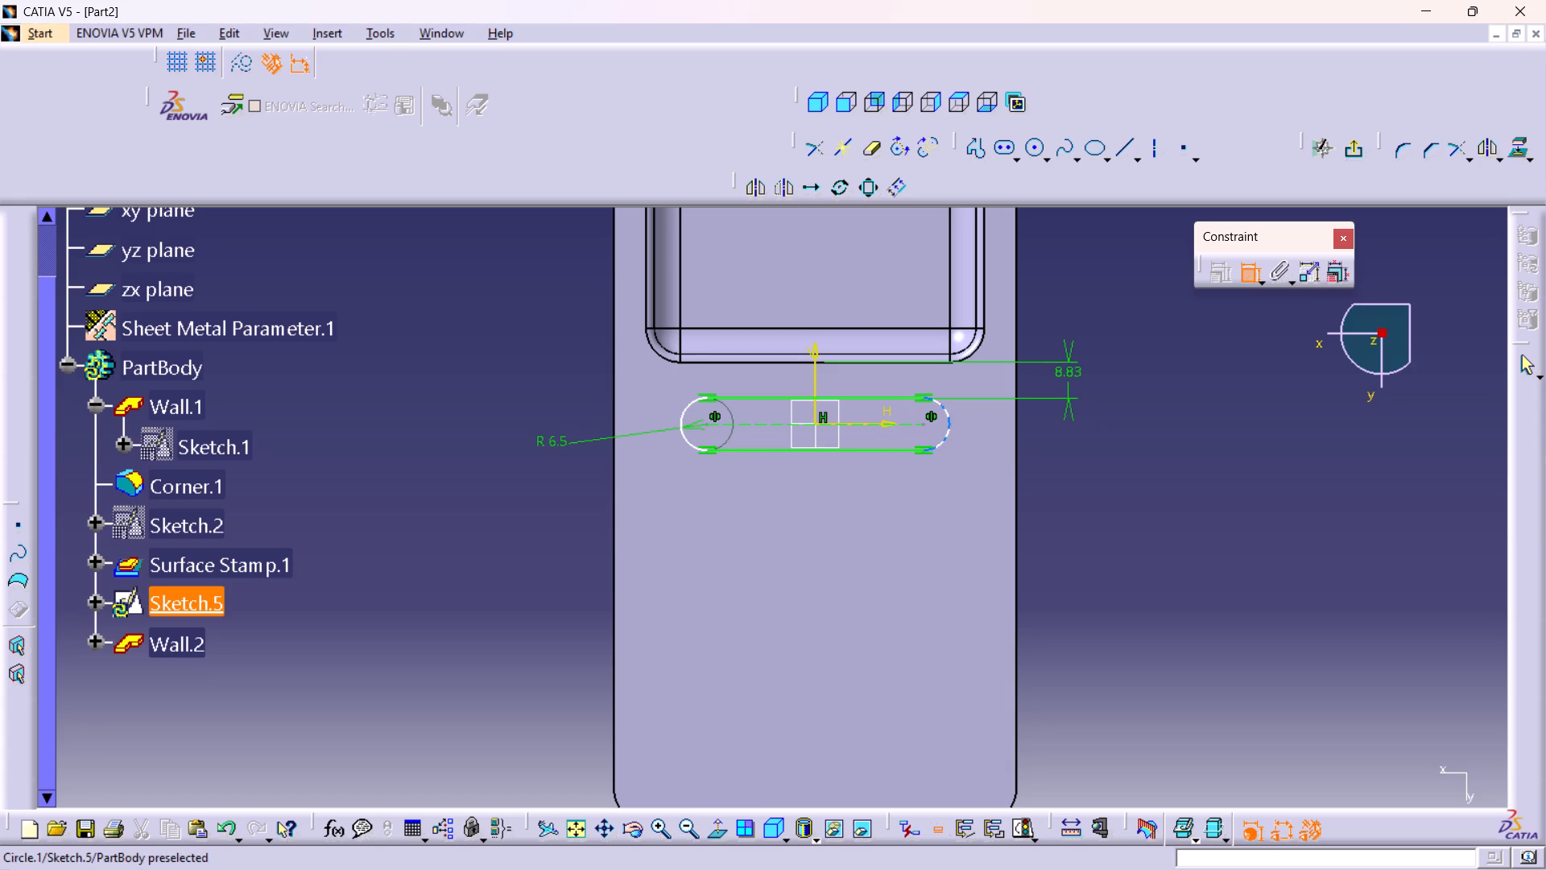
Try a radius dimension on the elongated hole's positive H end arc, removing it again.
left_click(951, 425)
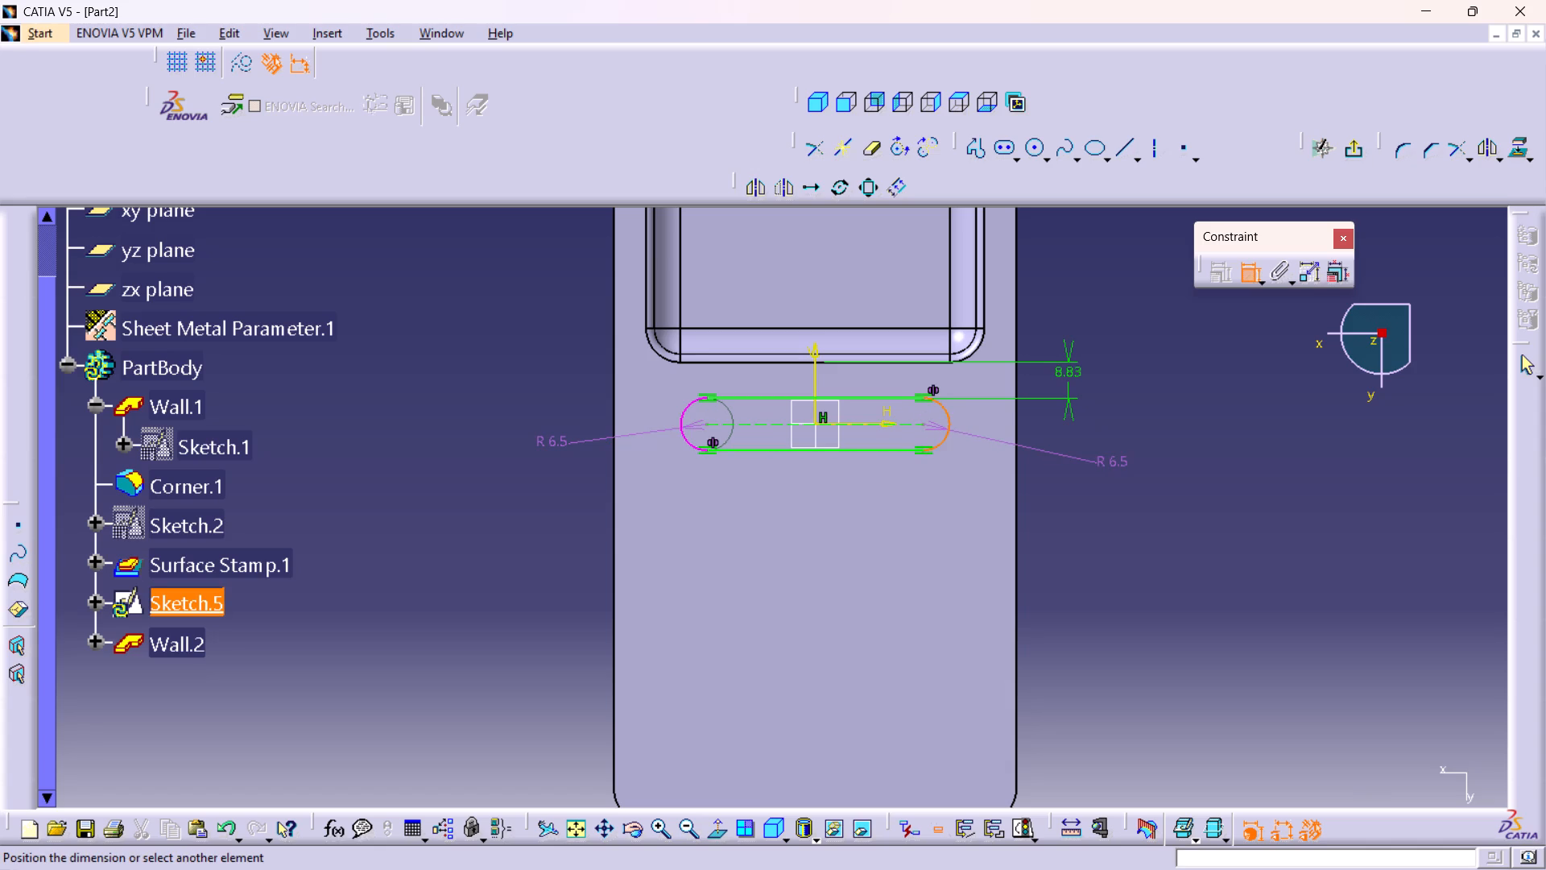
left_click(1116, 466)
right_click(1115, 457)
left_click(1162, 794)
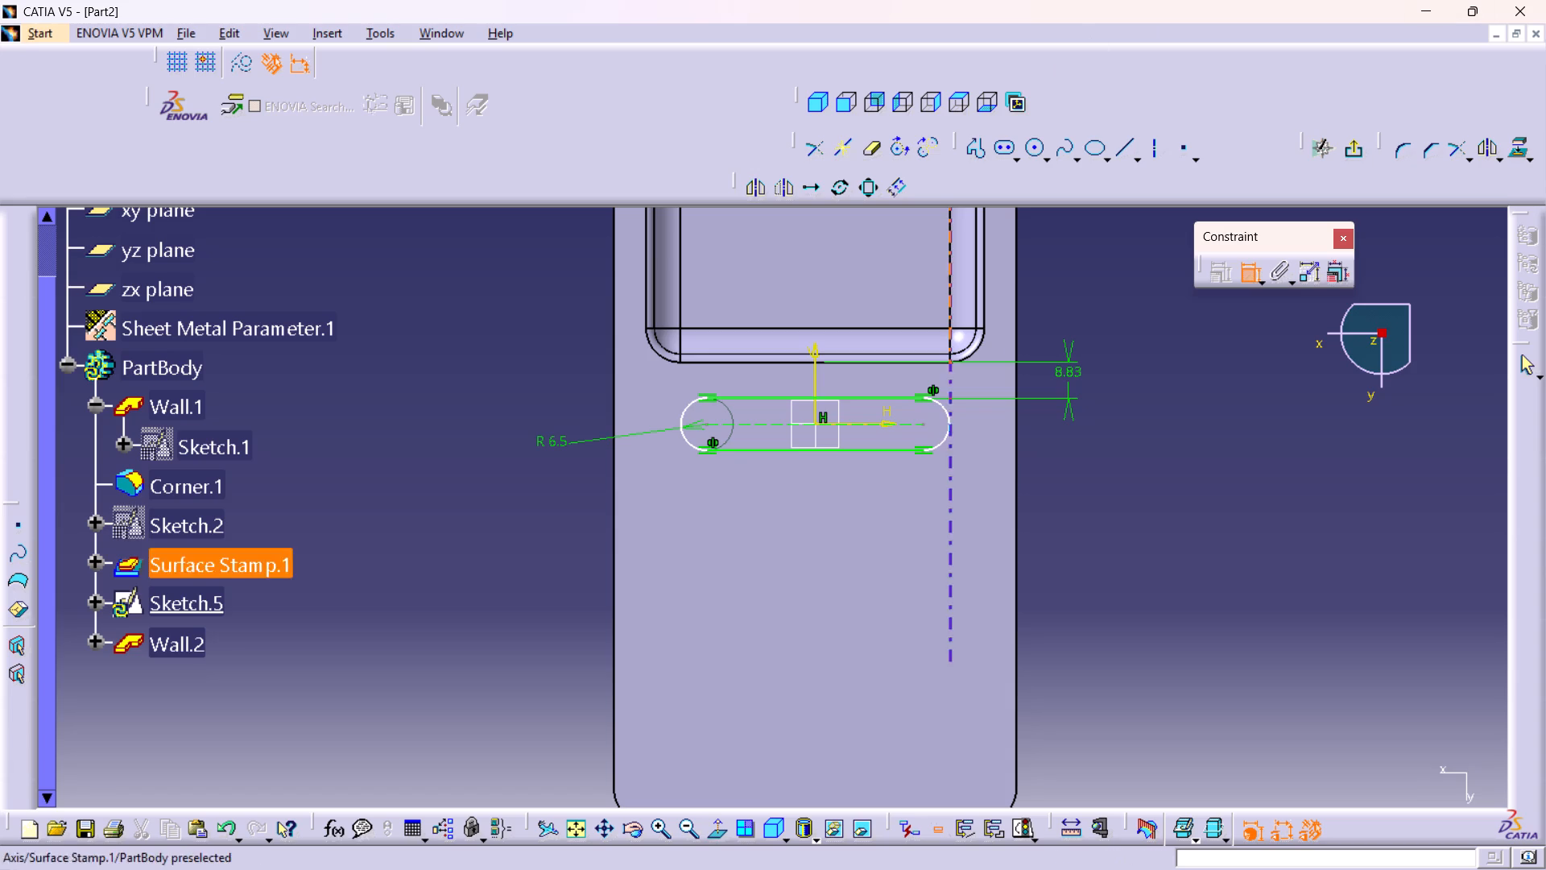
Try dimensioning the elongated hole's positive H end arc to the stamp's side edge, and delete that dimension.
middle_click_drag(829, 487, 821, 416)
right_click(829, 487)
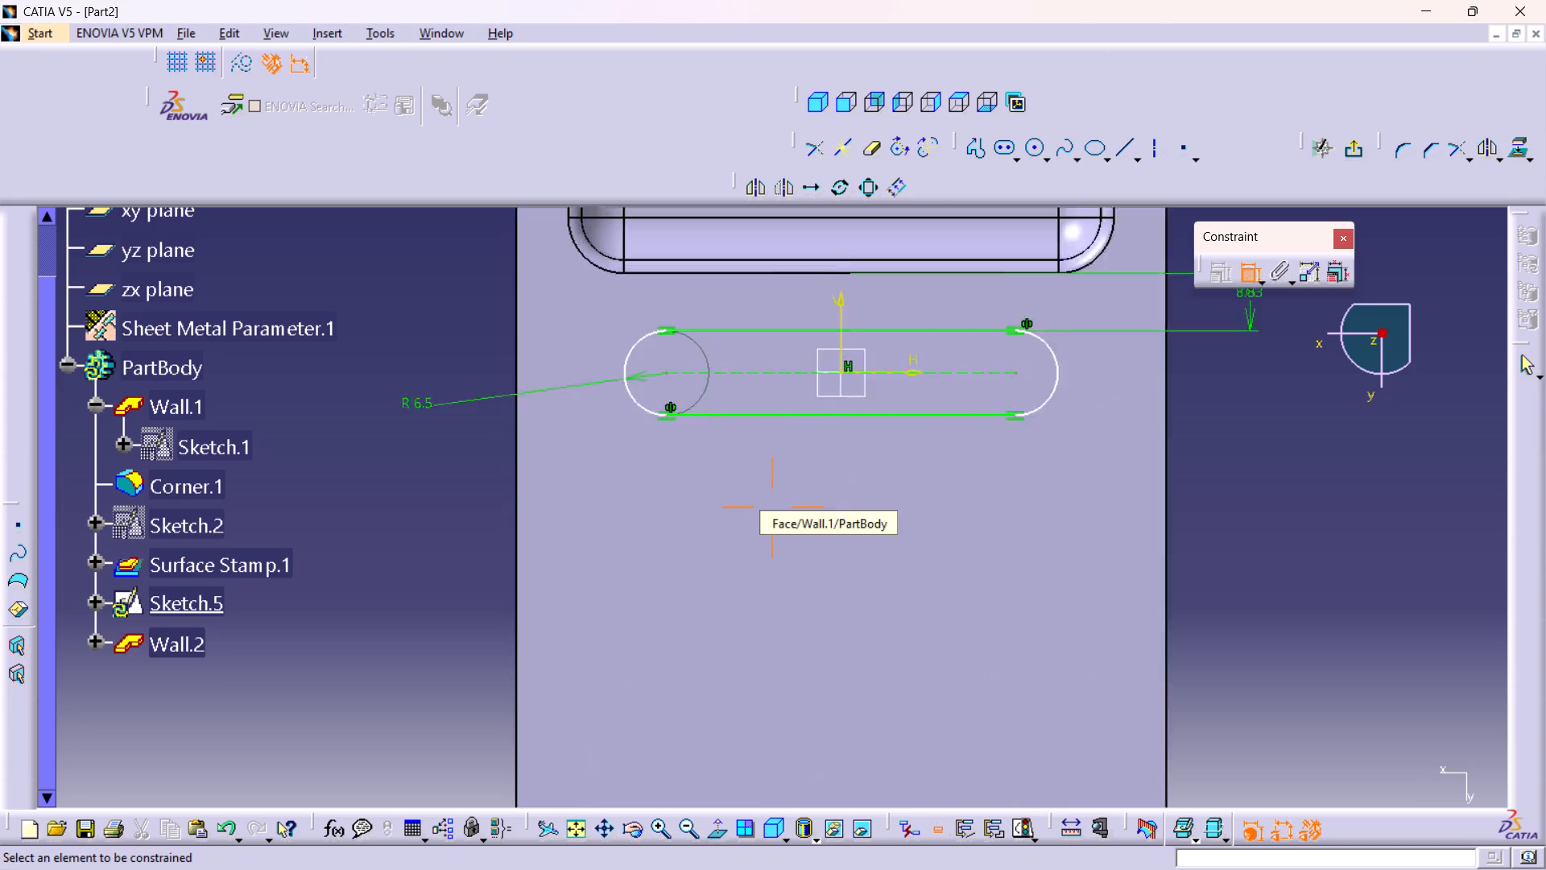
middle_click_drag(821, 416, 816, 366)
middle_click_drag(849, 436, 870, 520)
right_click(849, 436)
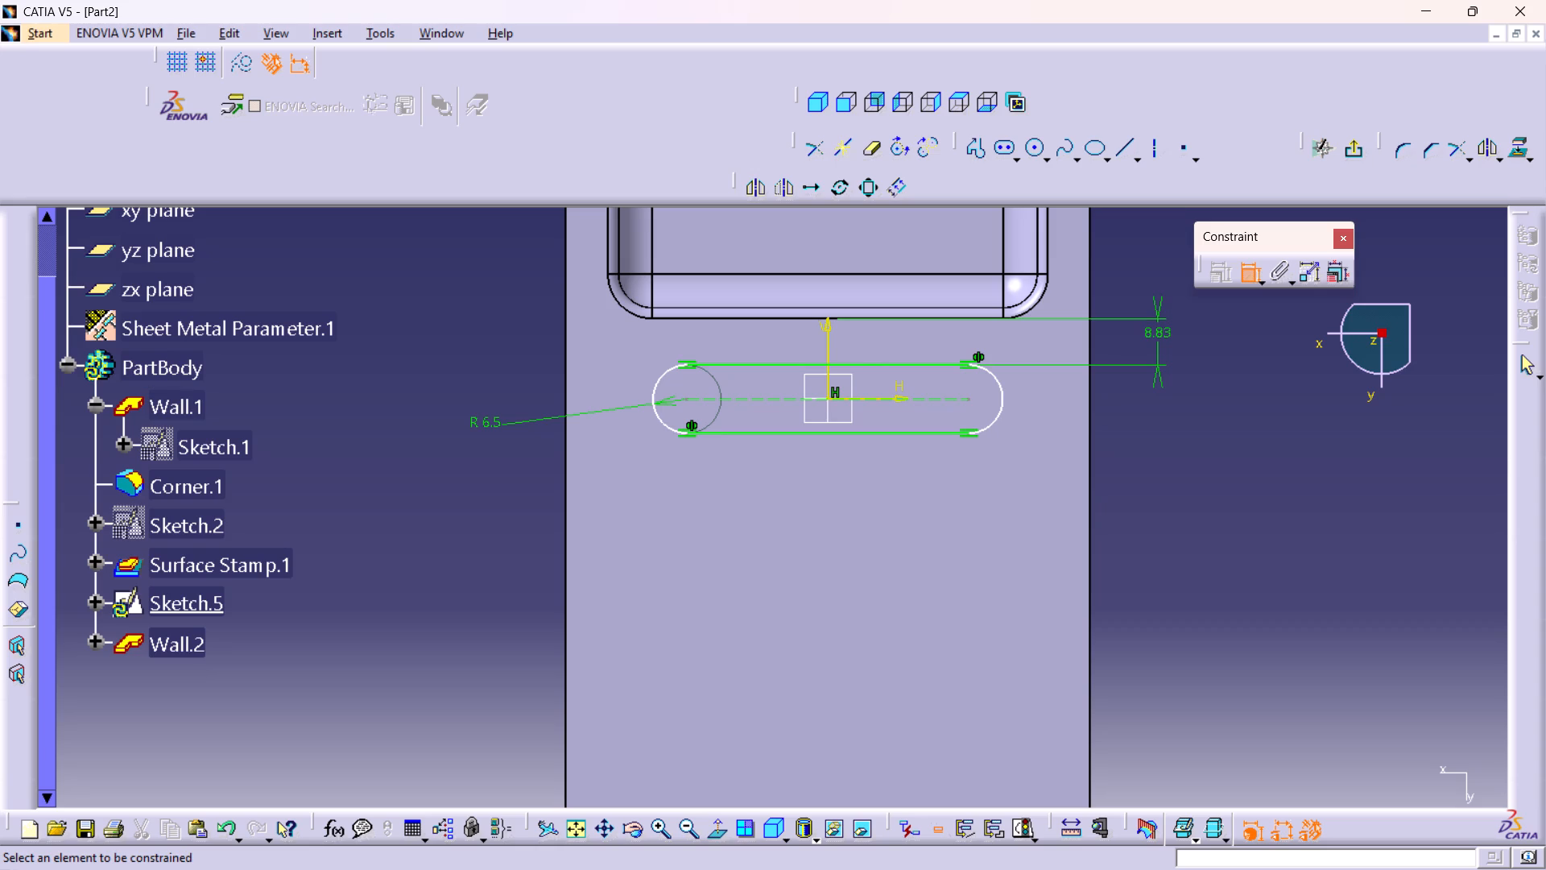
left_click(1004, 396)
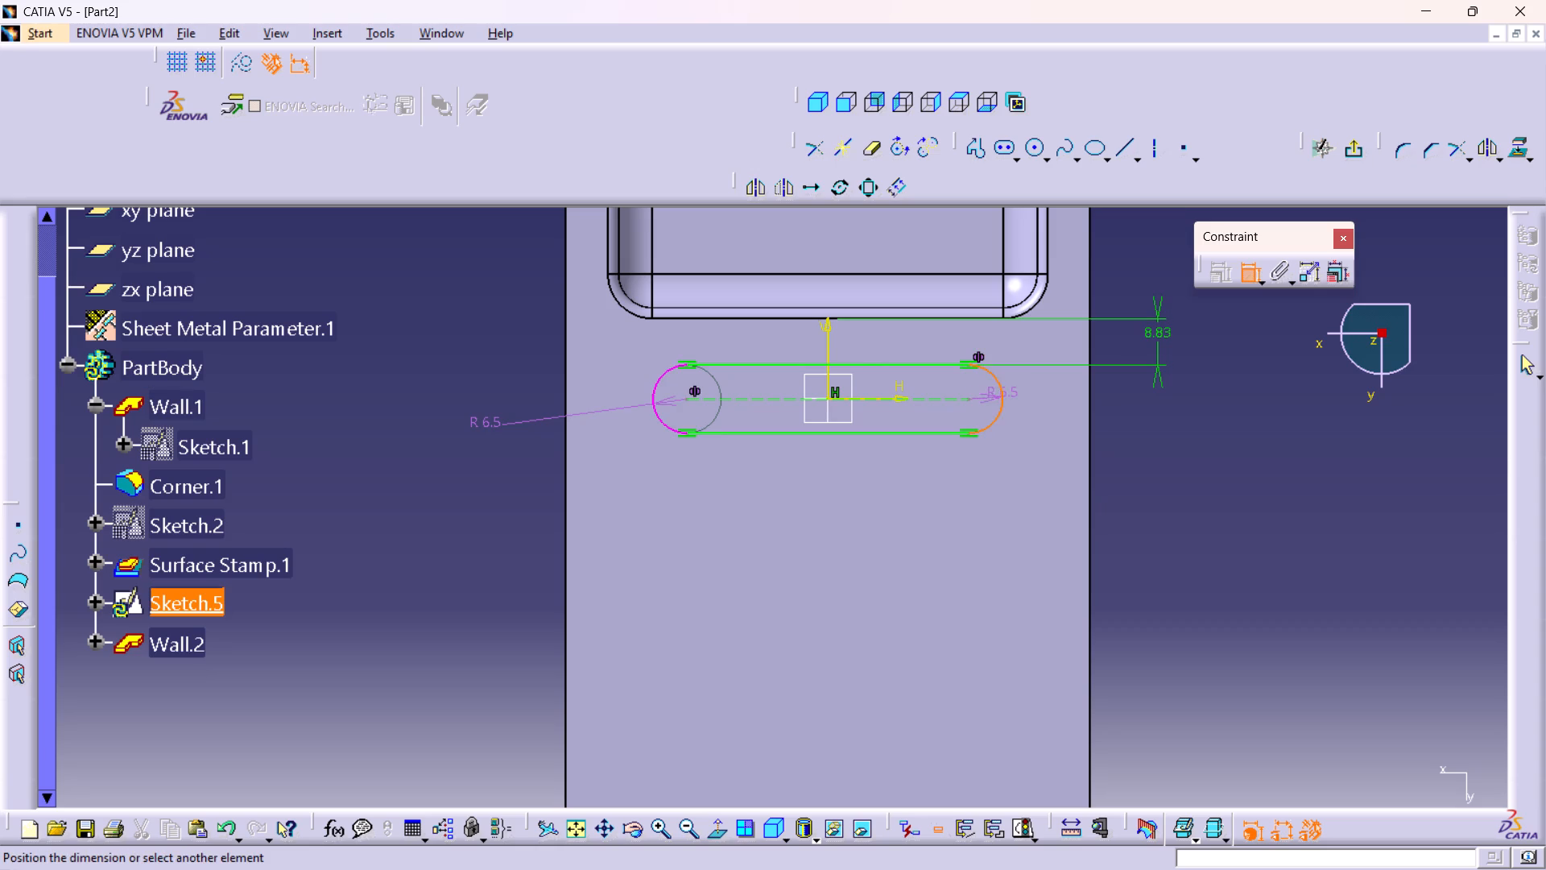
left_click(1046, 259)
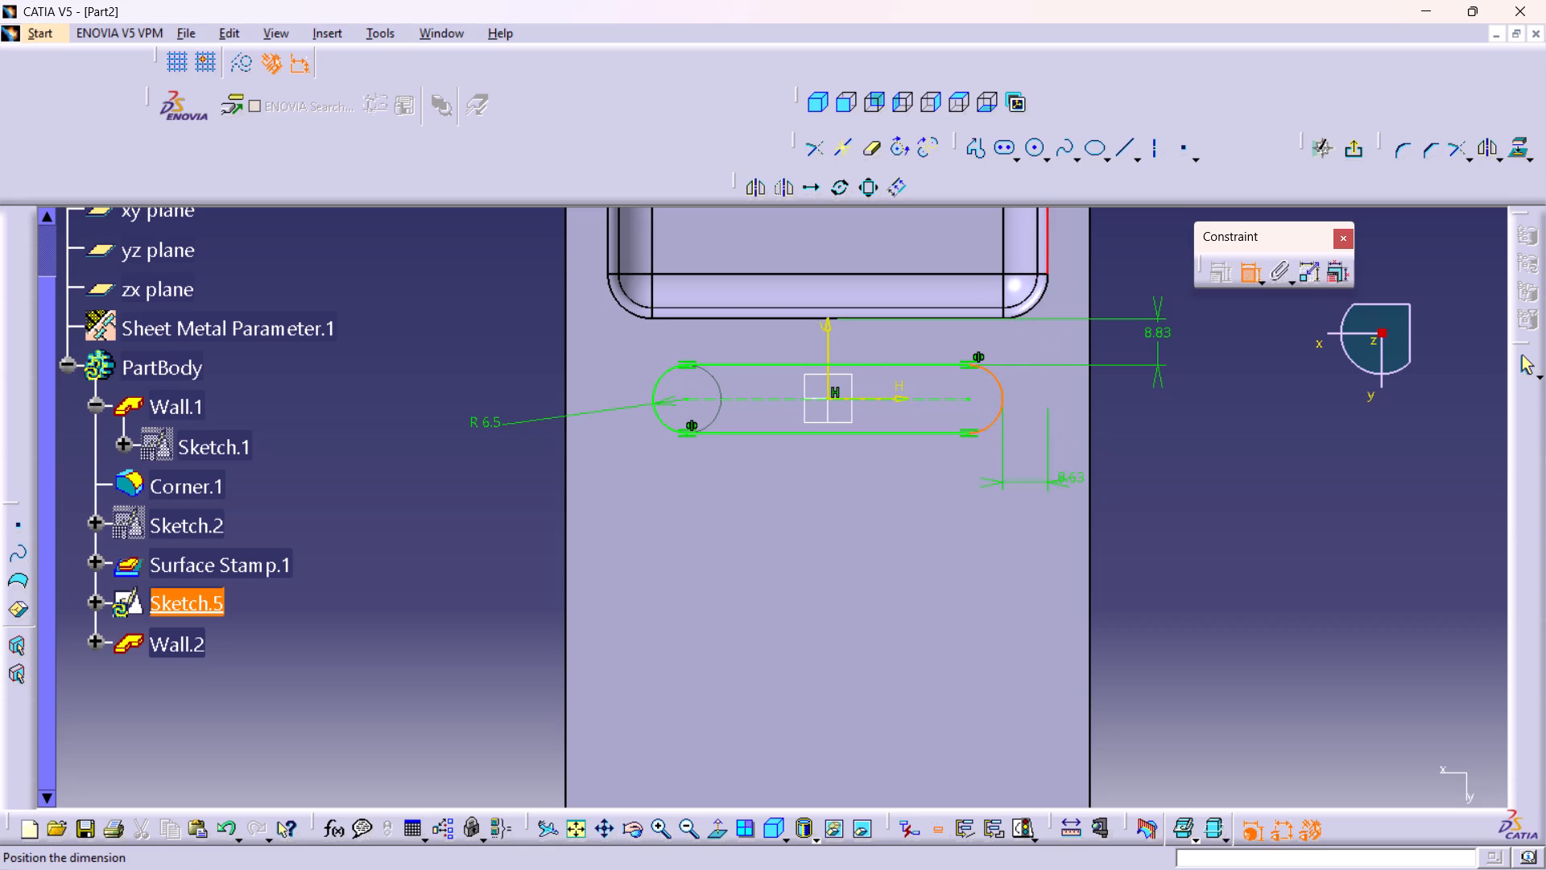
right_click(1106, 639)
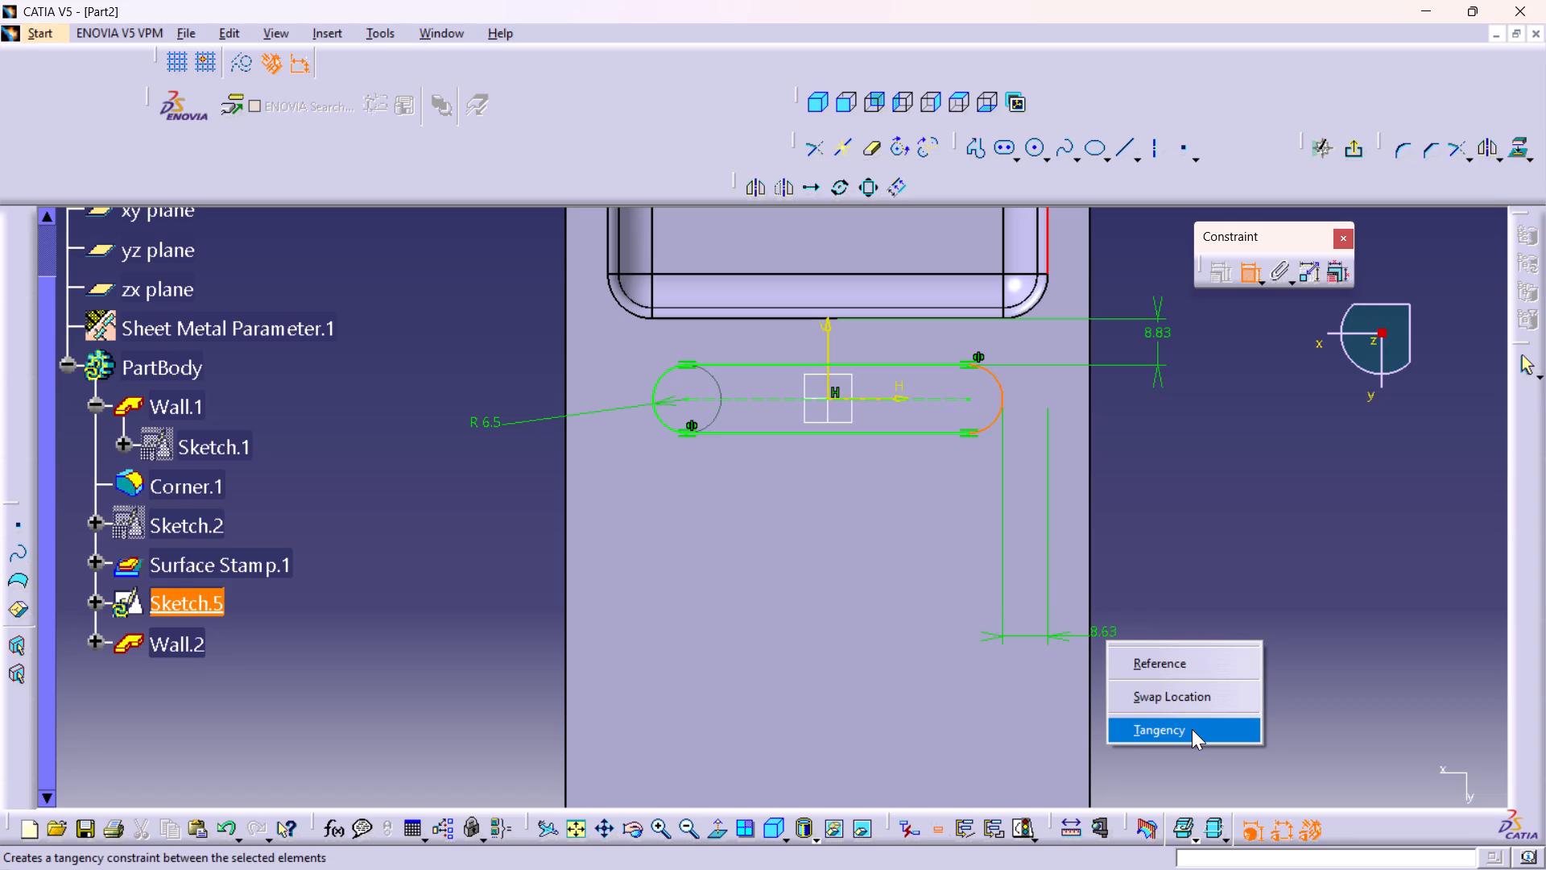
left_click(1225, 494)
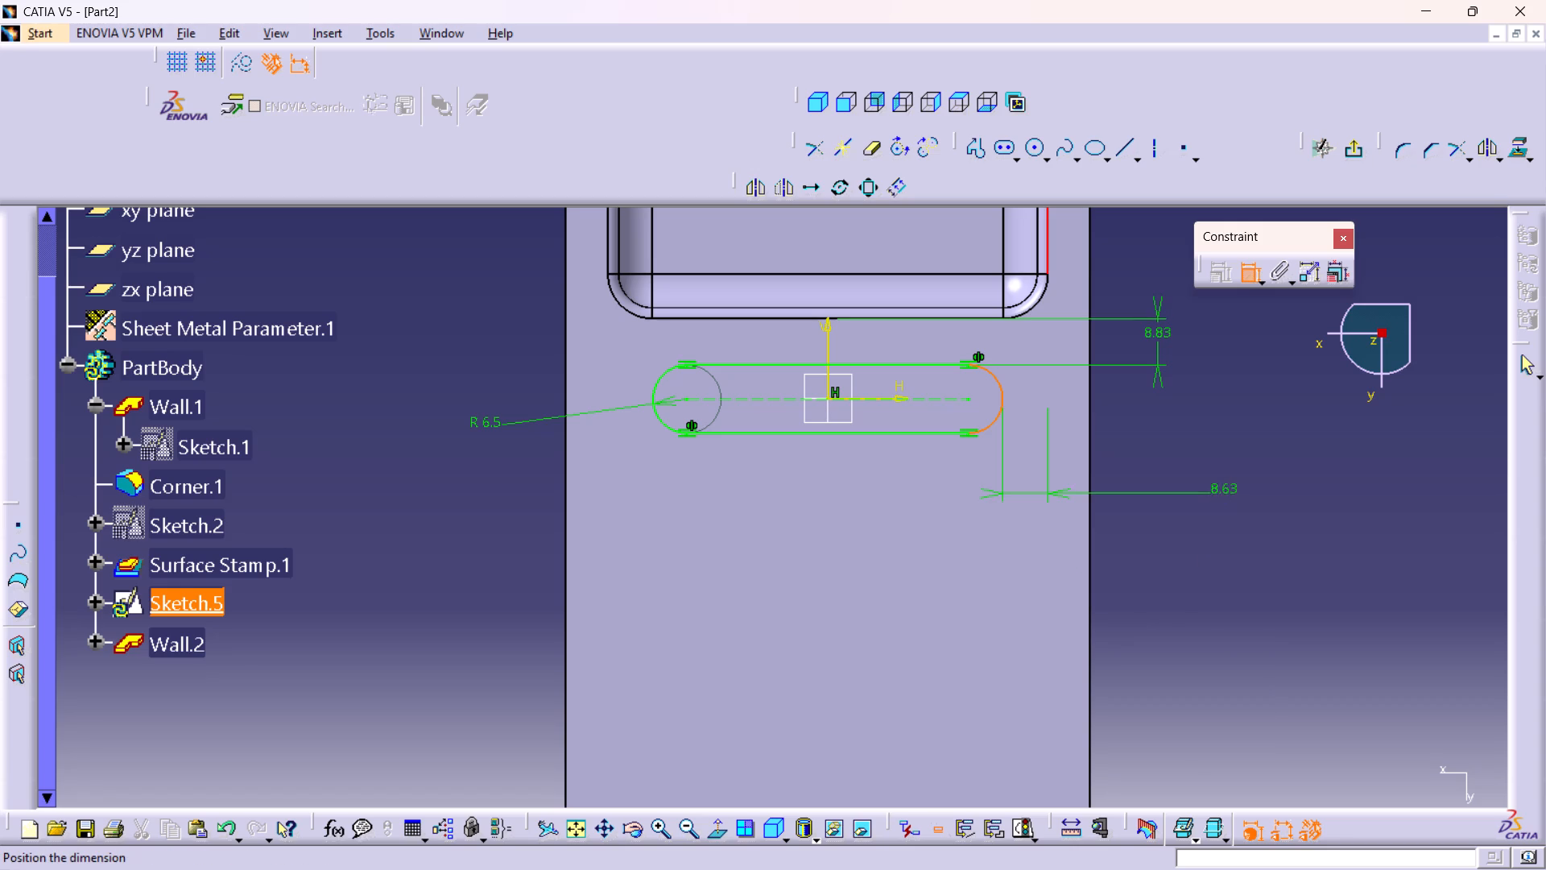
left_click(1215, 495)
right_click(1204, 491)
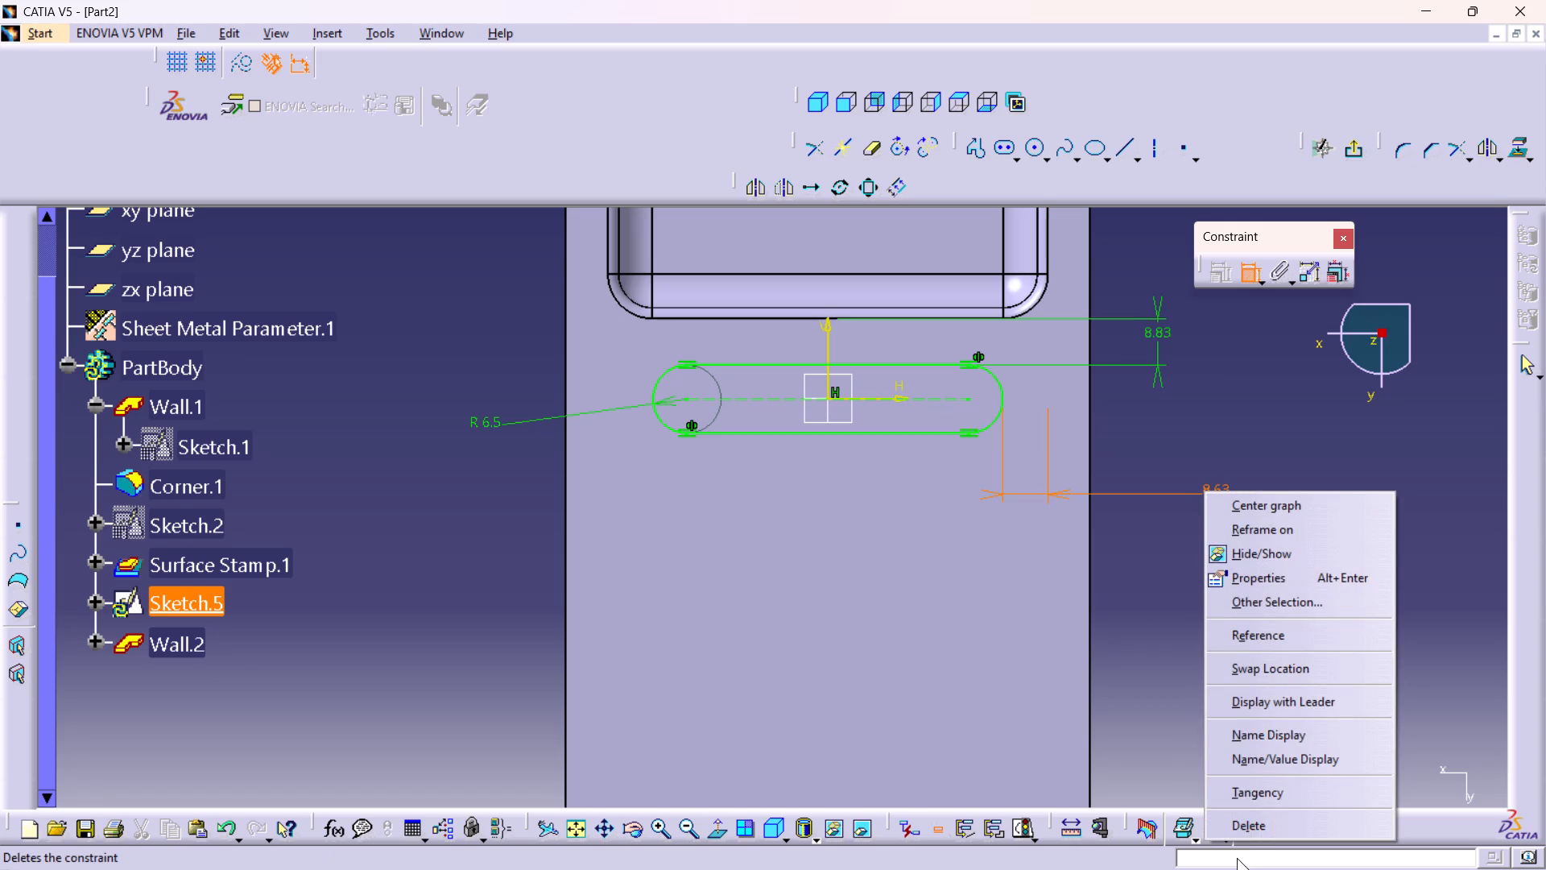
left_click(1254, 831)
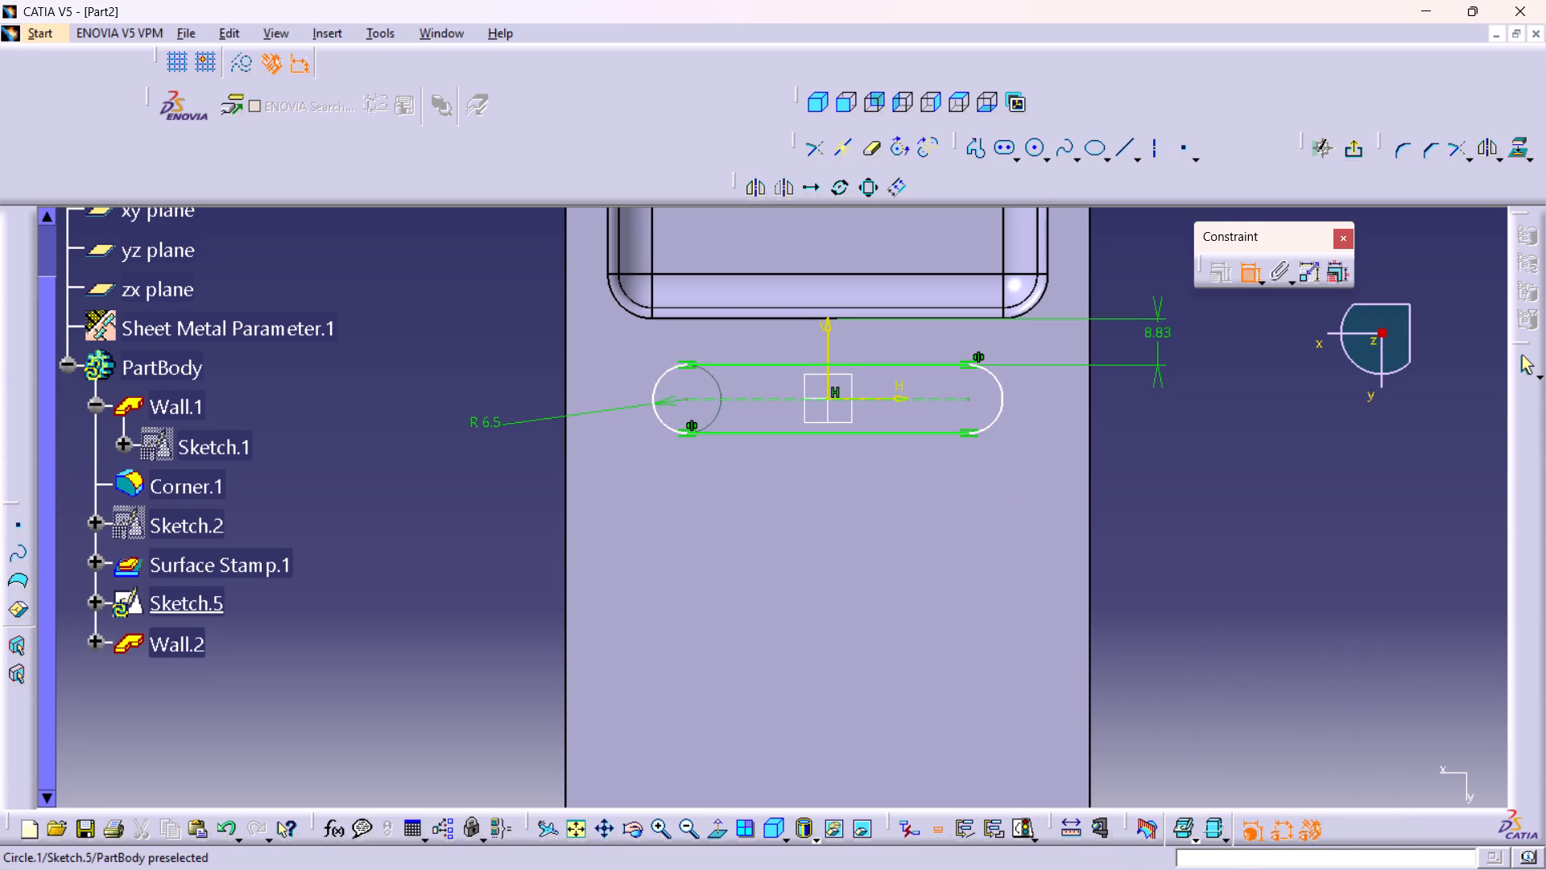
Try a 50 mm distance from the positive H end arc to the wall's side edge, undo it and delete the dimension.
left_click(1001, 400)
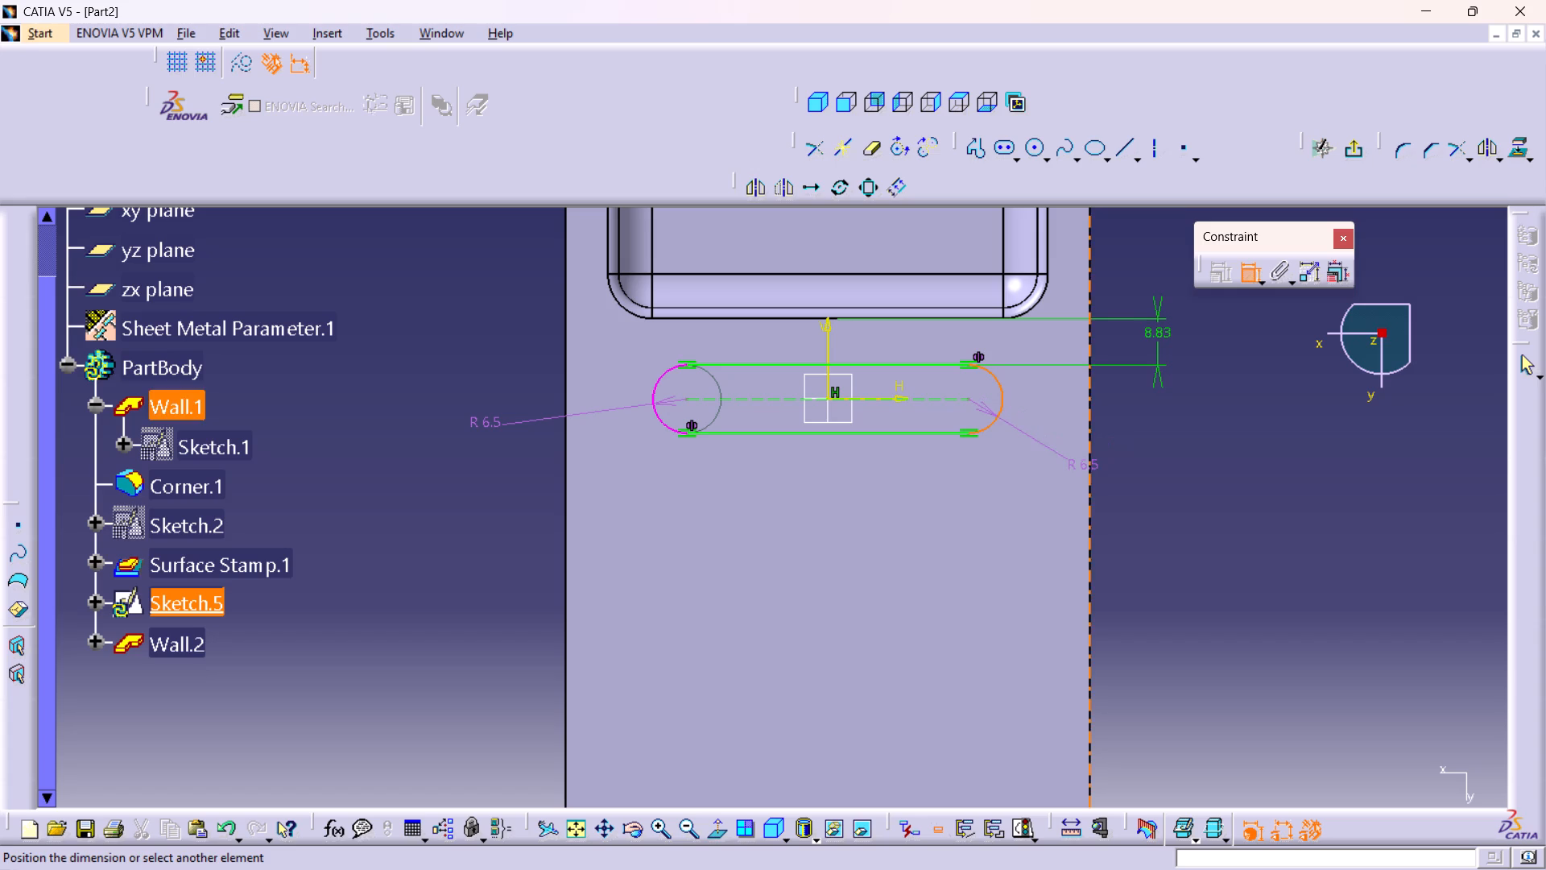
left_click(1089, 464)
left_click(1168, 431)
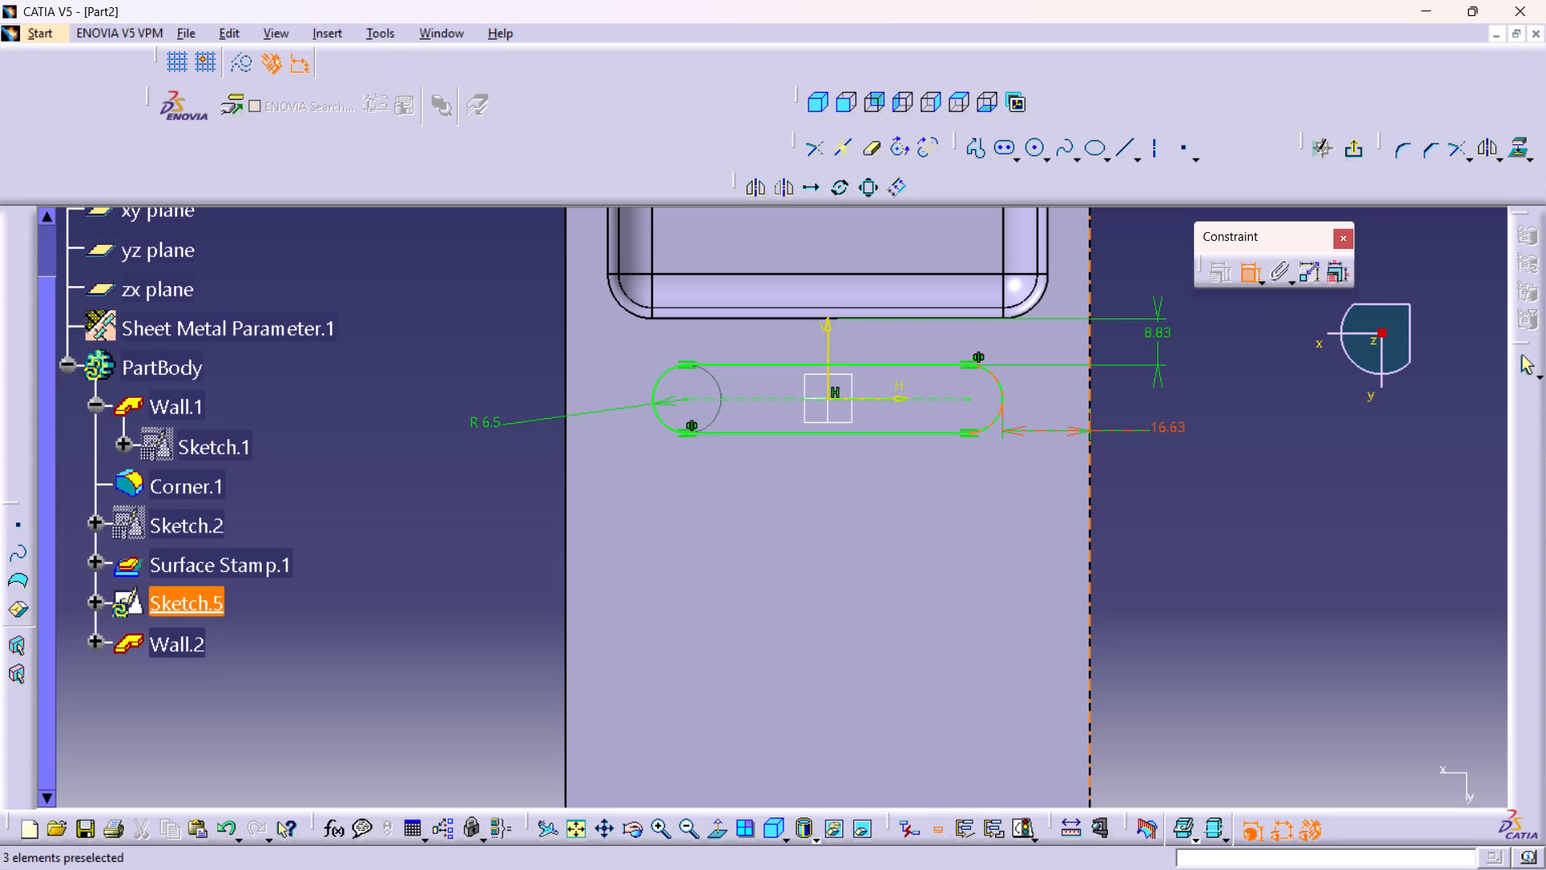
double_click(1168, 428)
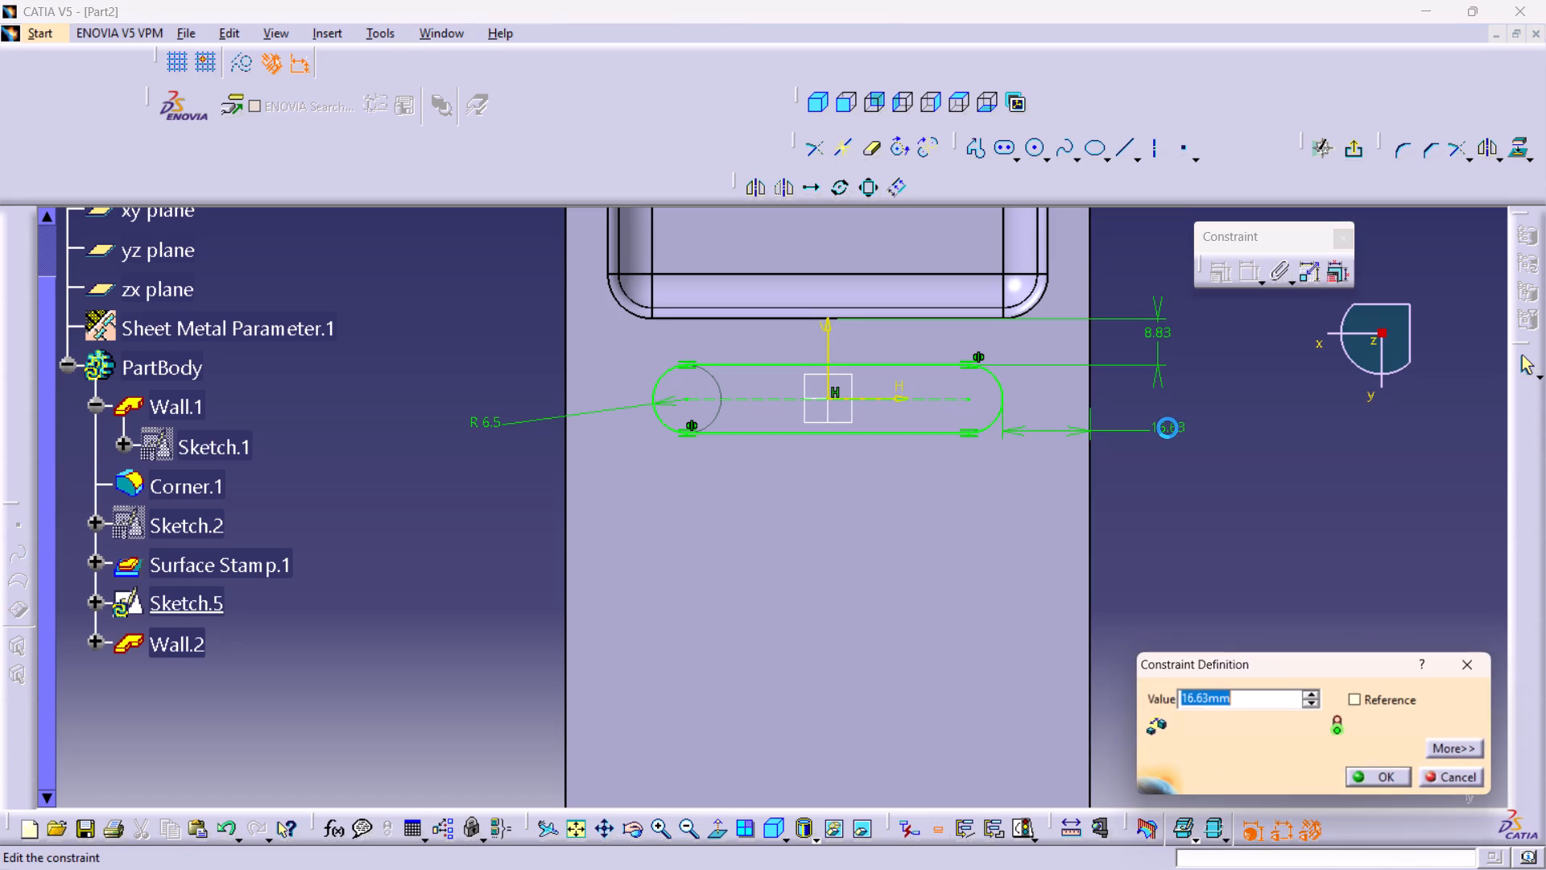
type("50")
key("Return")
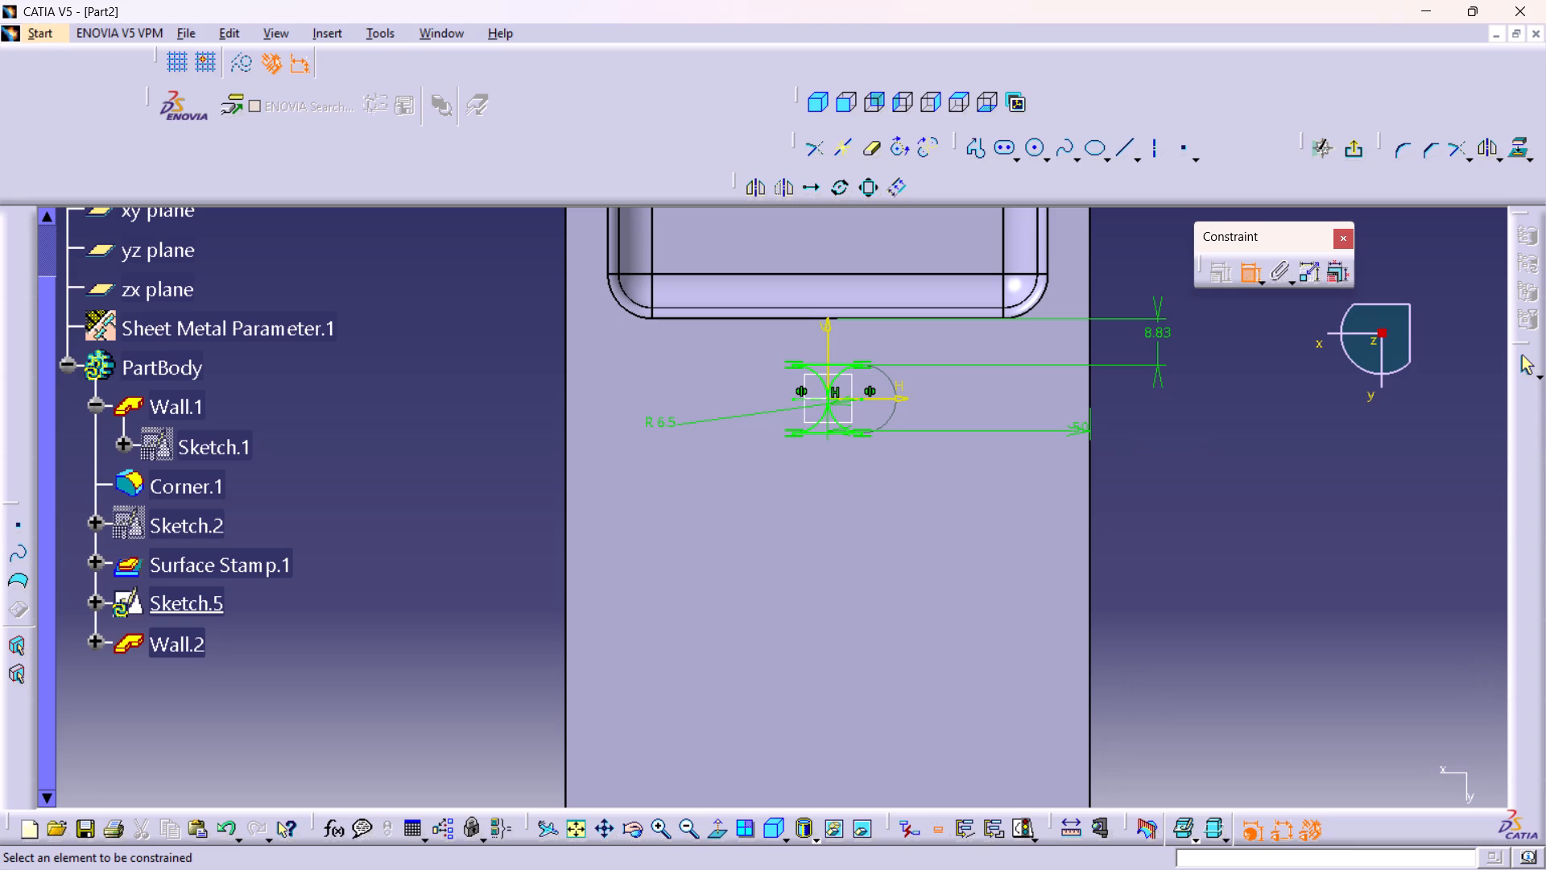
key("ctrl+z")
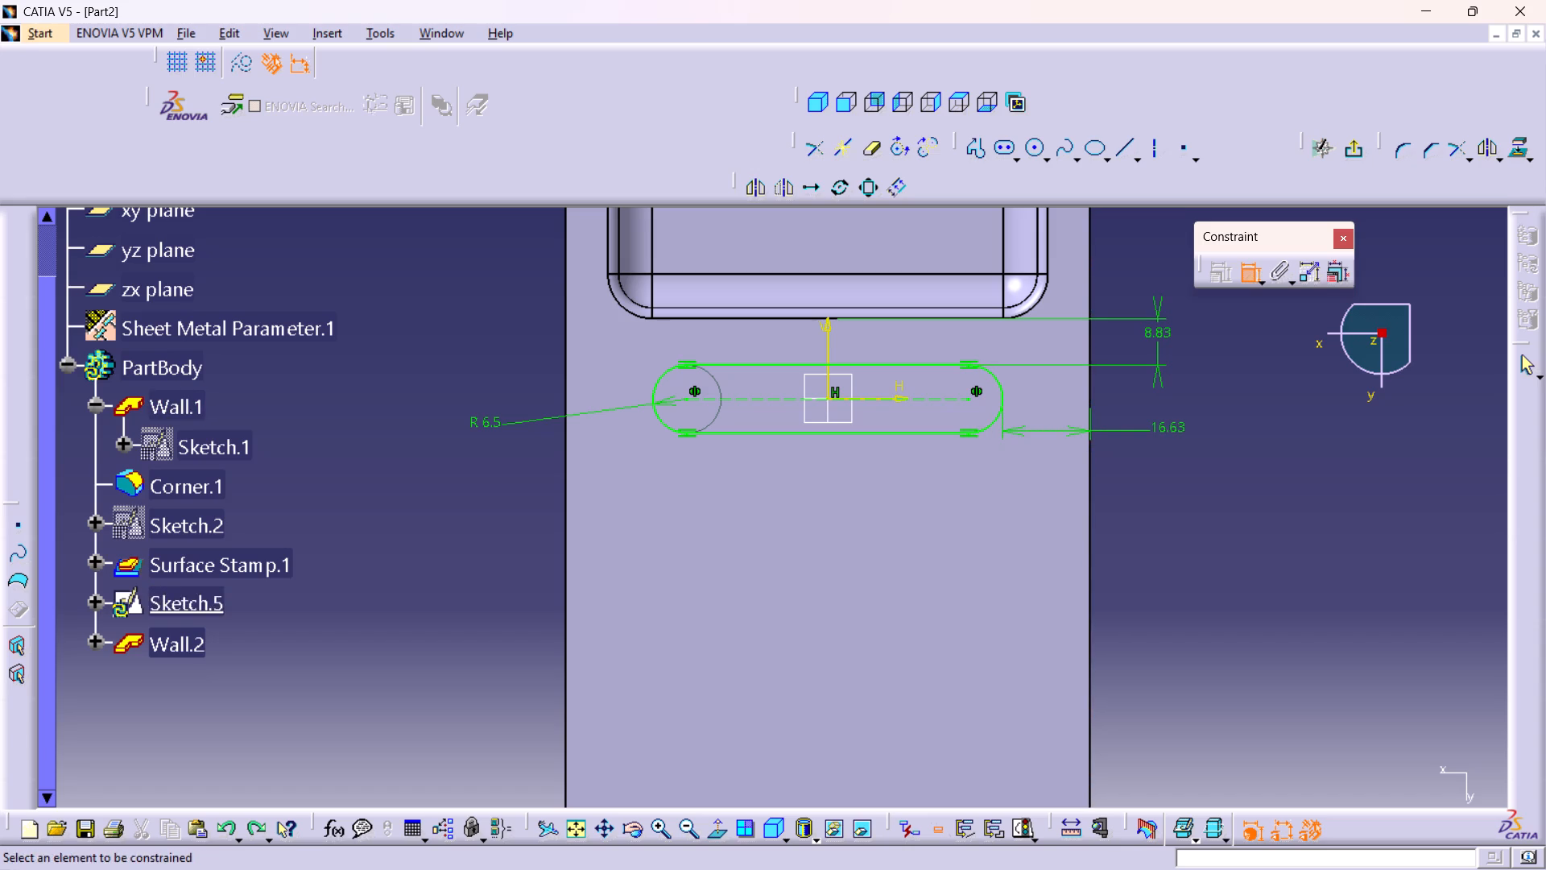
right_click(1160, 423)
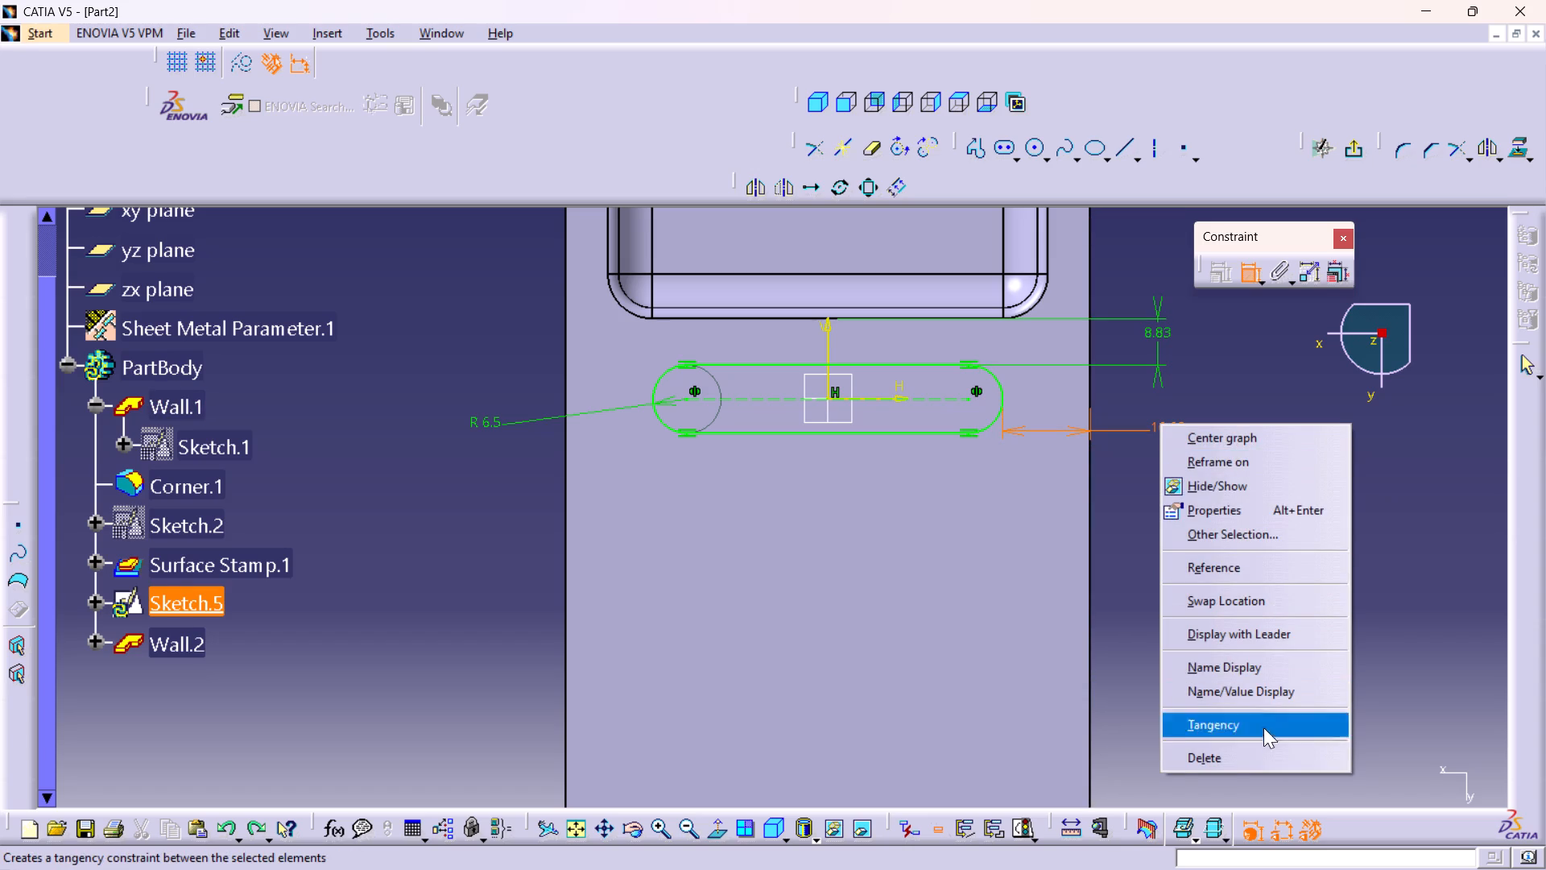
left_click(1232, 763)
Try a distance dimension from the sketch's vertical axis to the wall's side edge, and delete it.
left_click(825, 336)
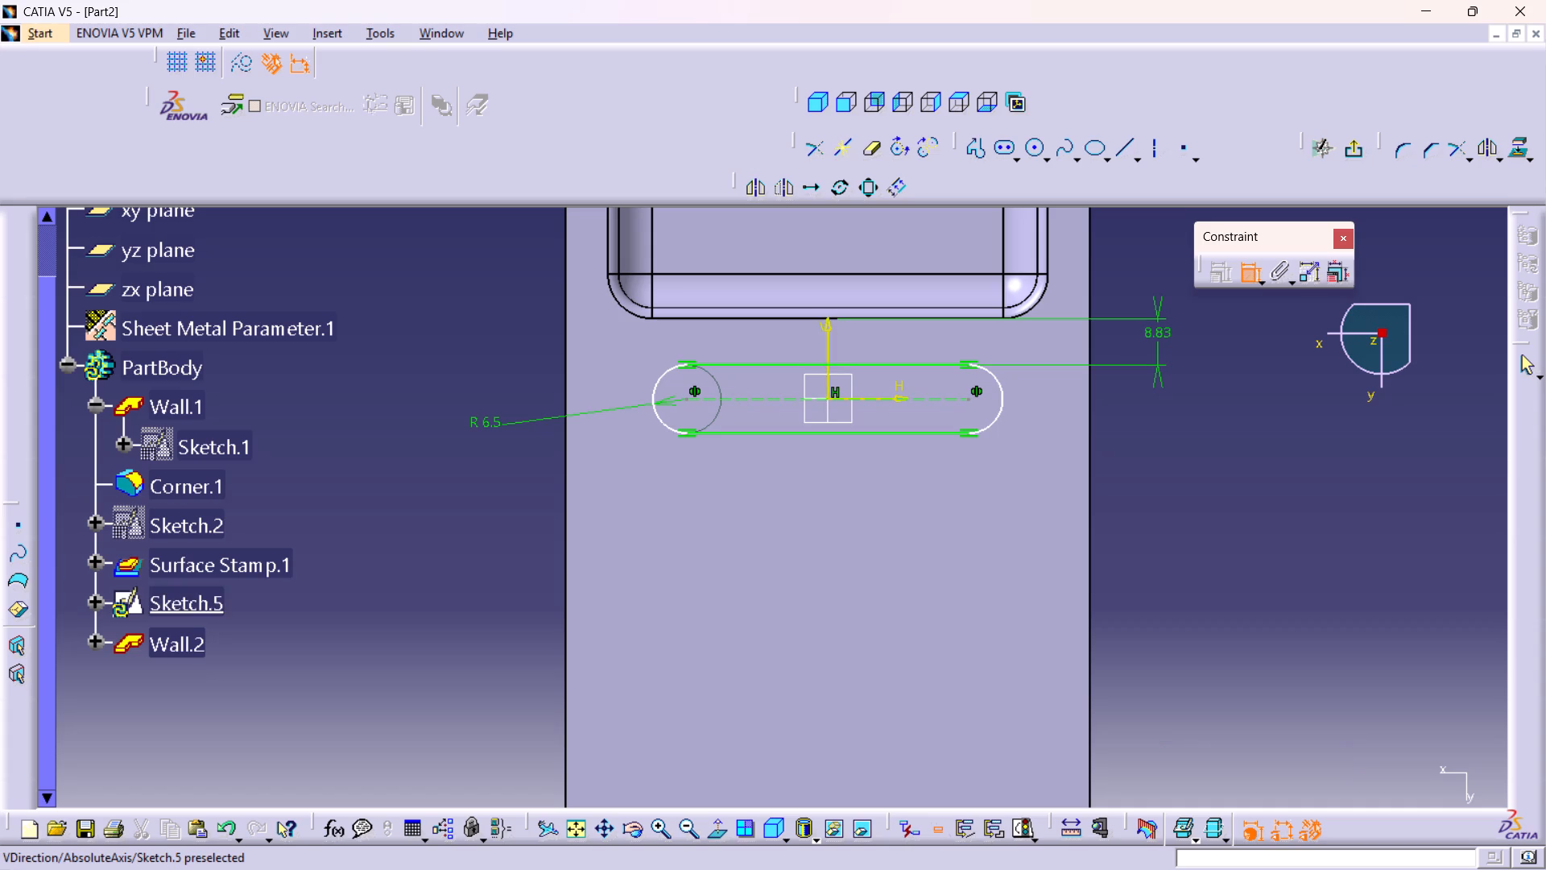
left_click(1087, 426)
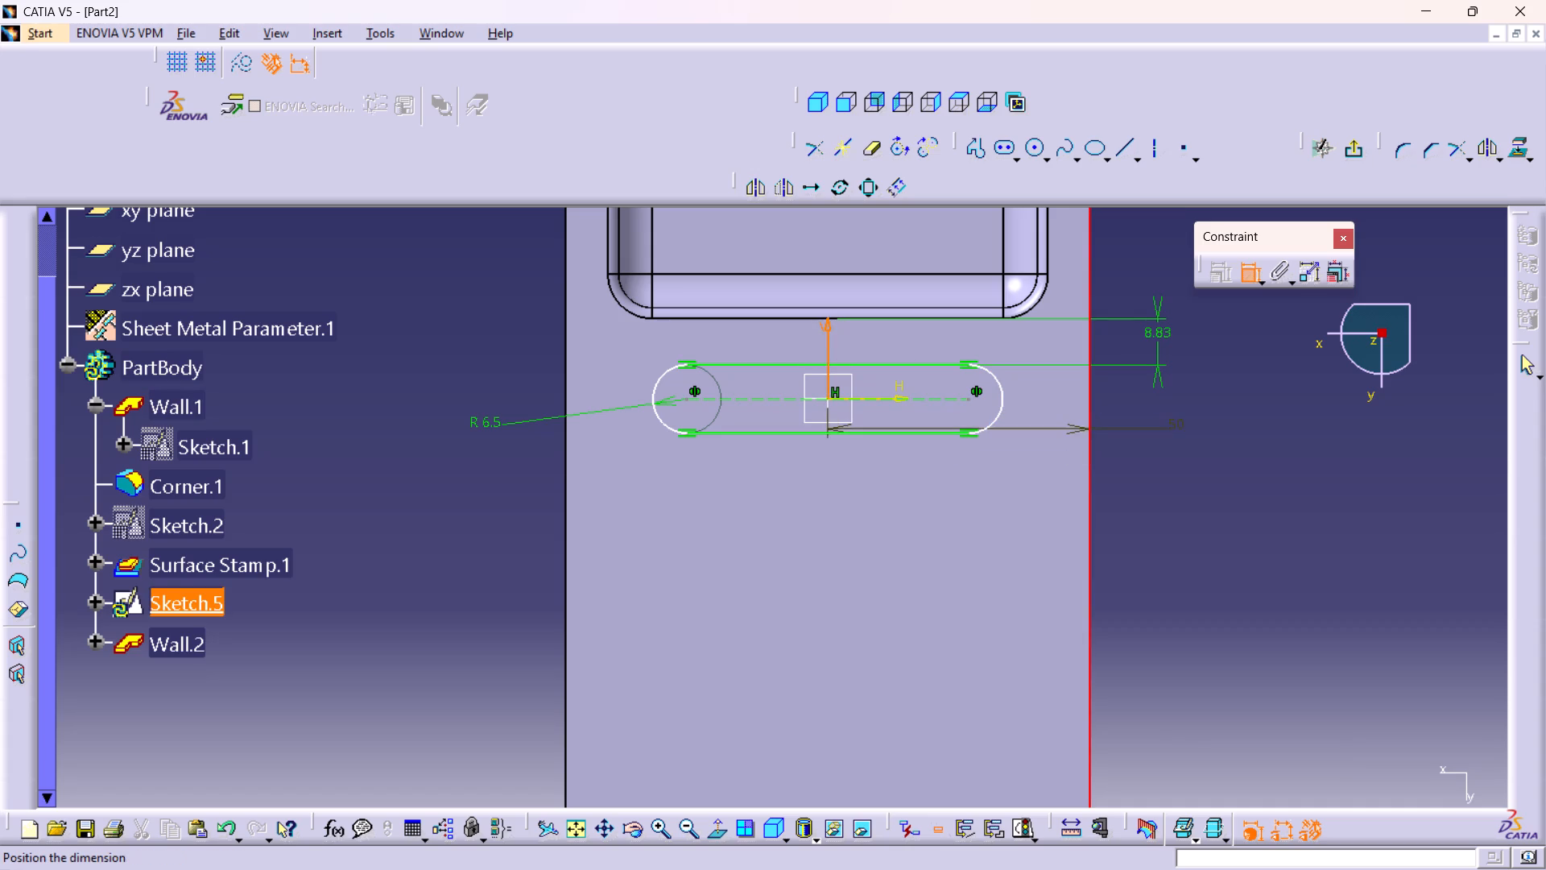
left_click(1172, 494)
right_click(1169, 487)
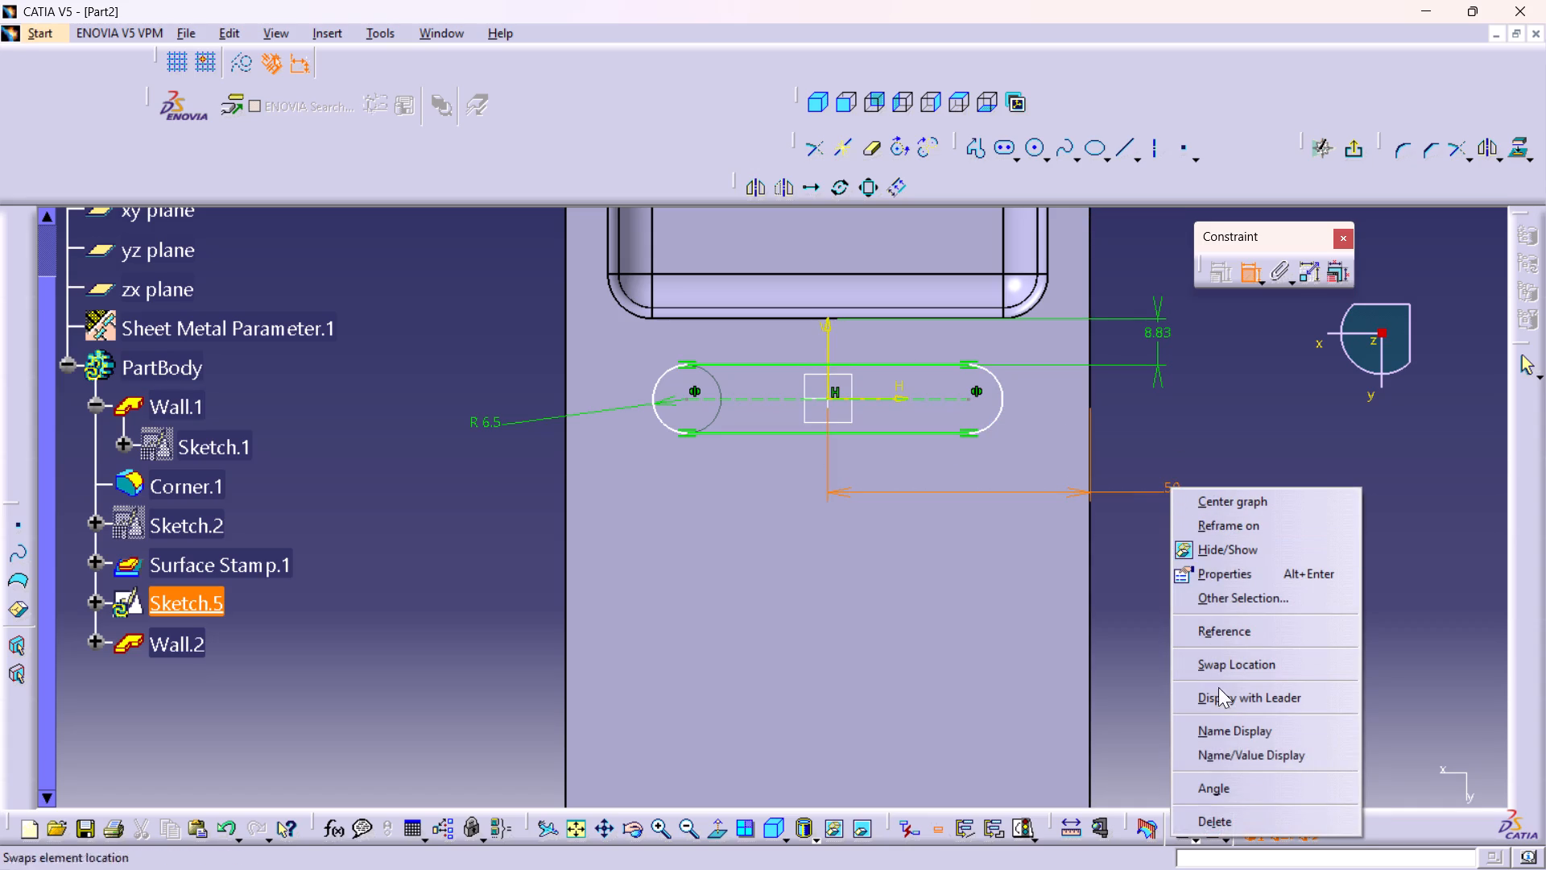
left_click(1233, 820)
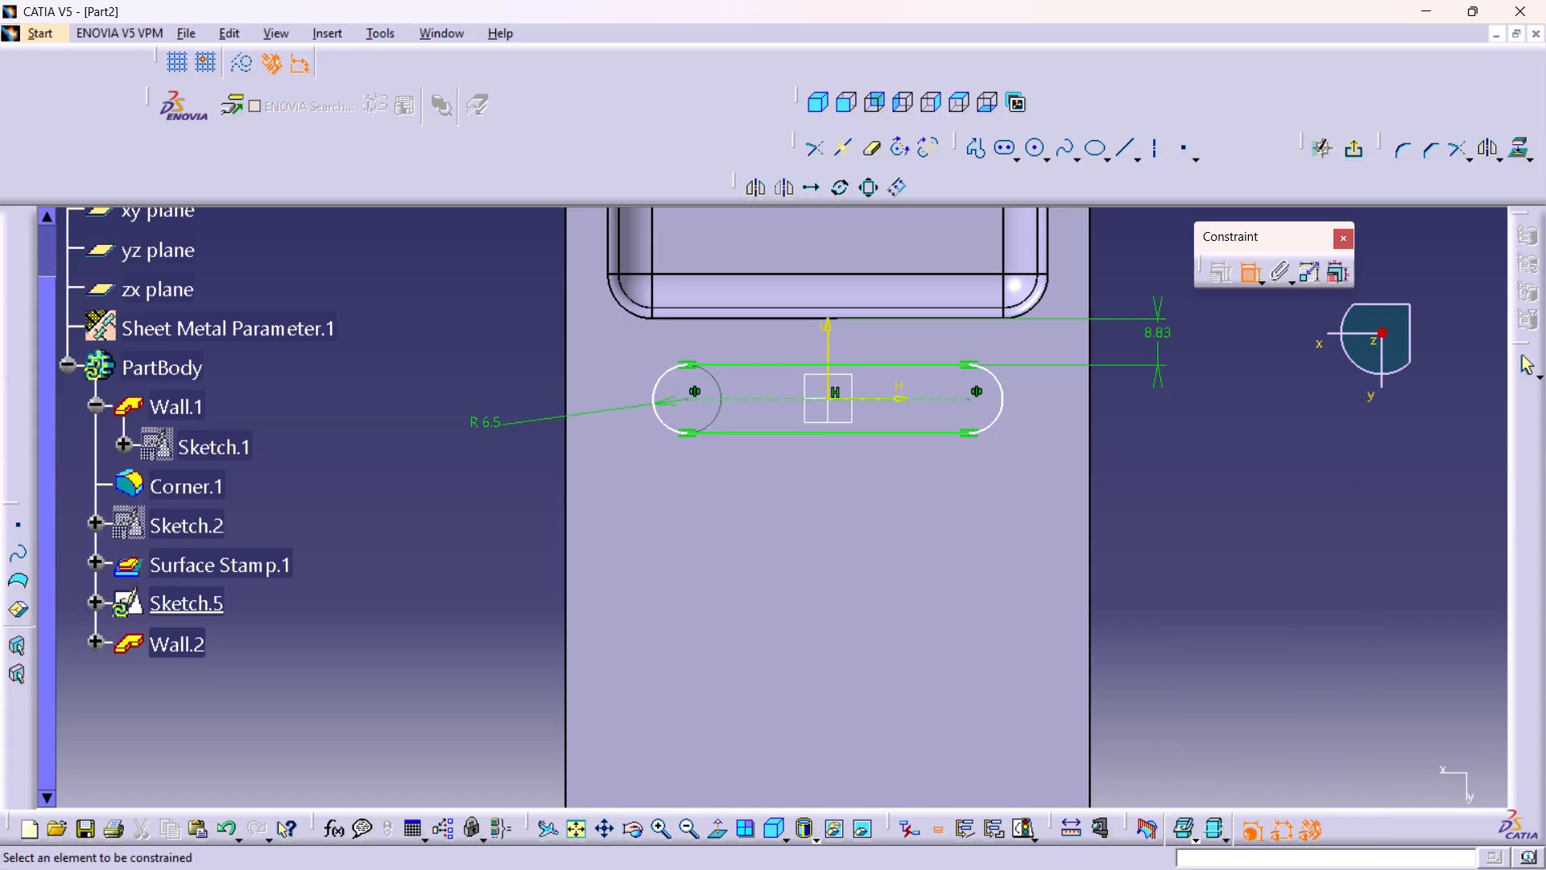
Dimension the elongated hole's positive H end arc from the sketch's vertical axis and set the distance to 40 mm.
left_click(1004, 393)
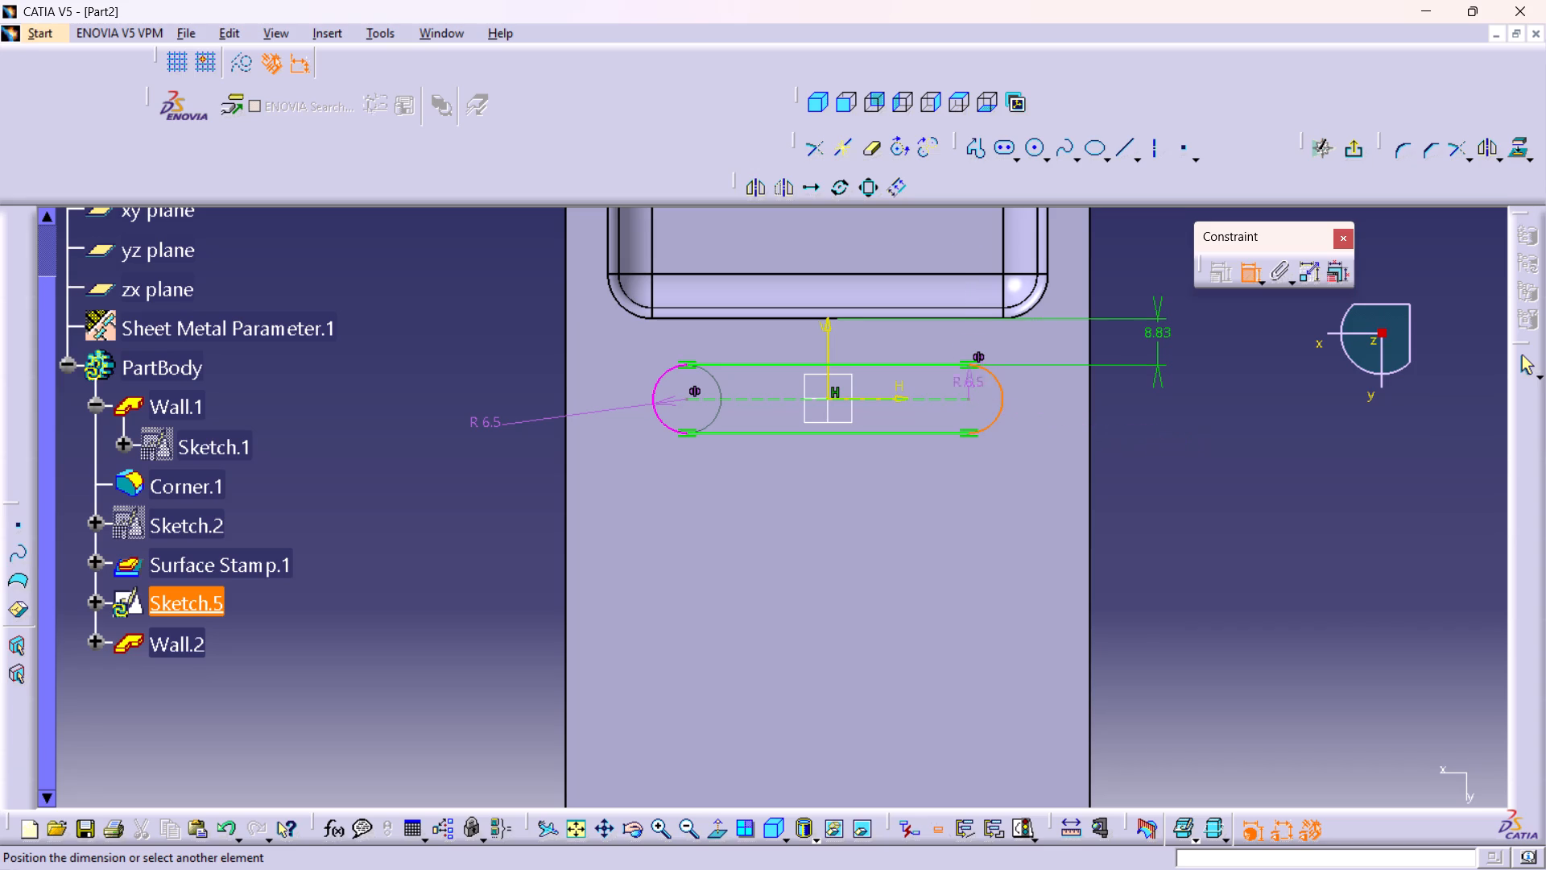
left_click(828, 341)
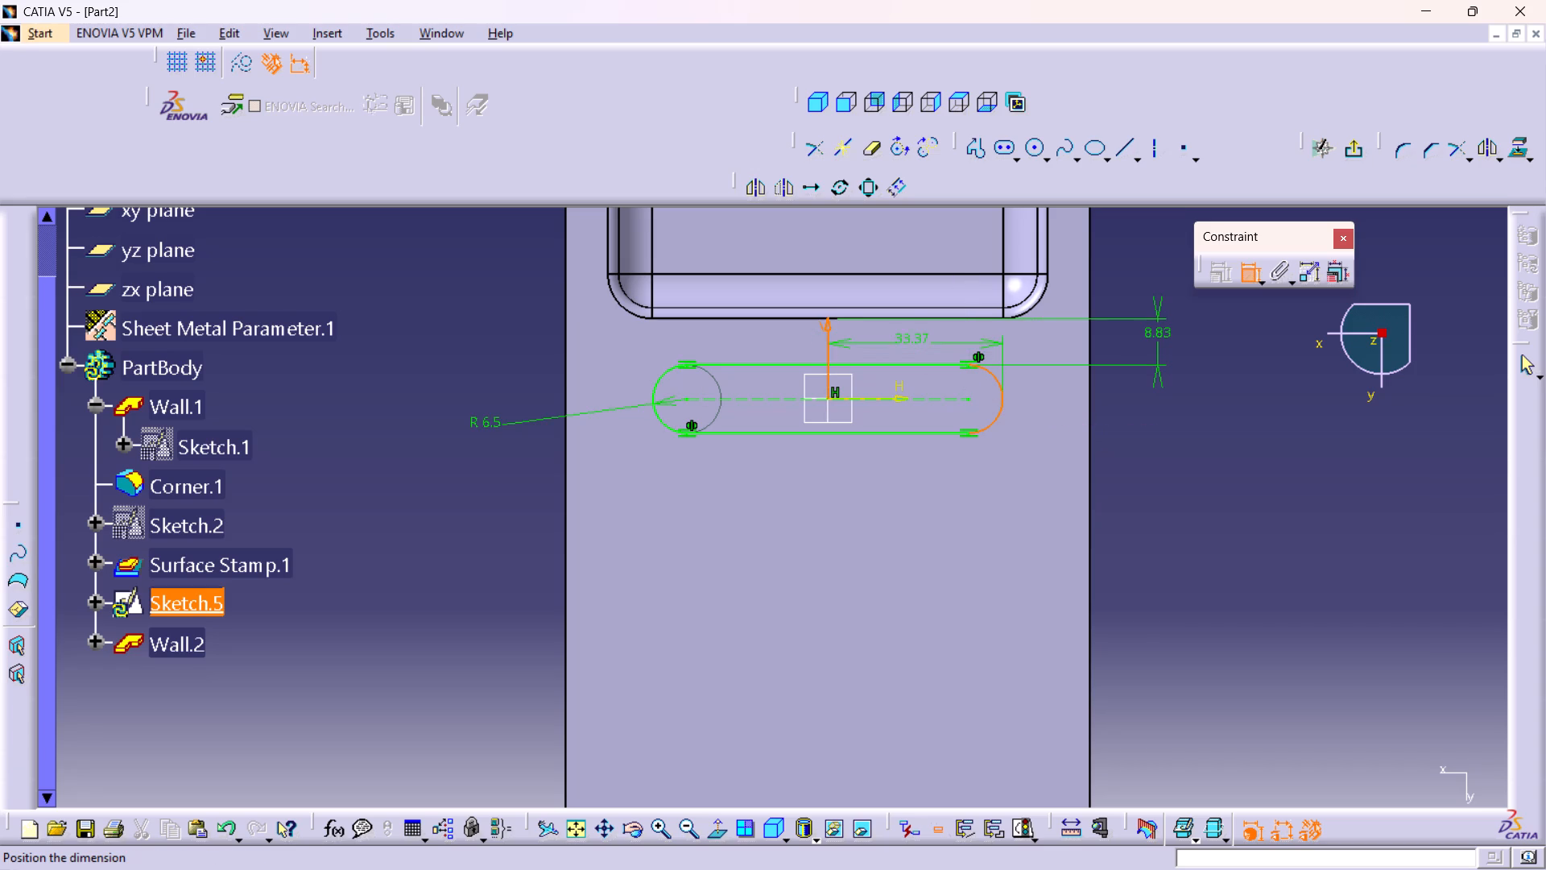
left_click(915, 341)
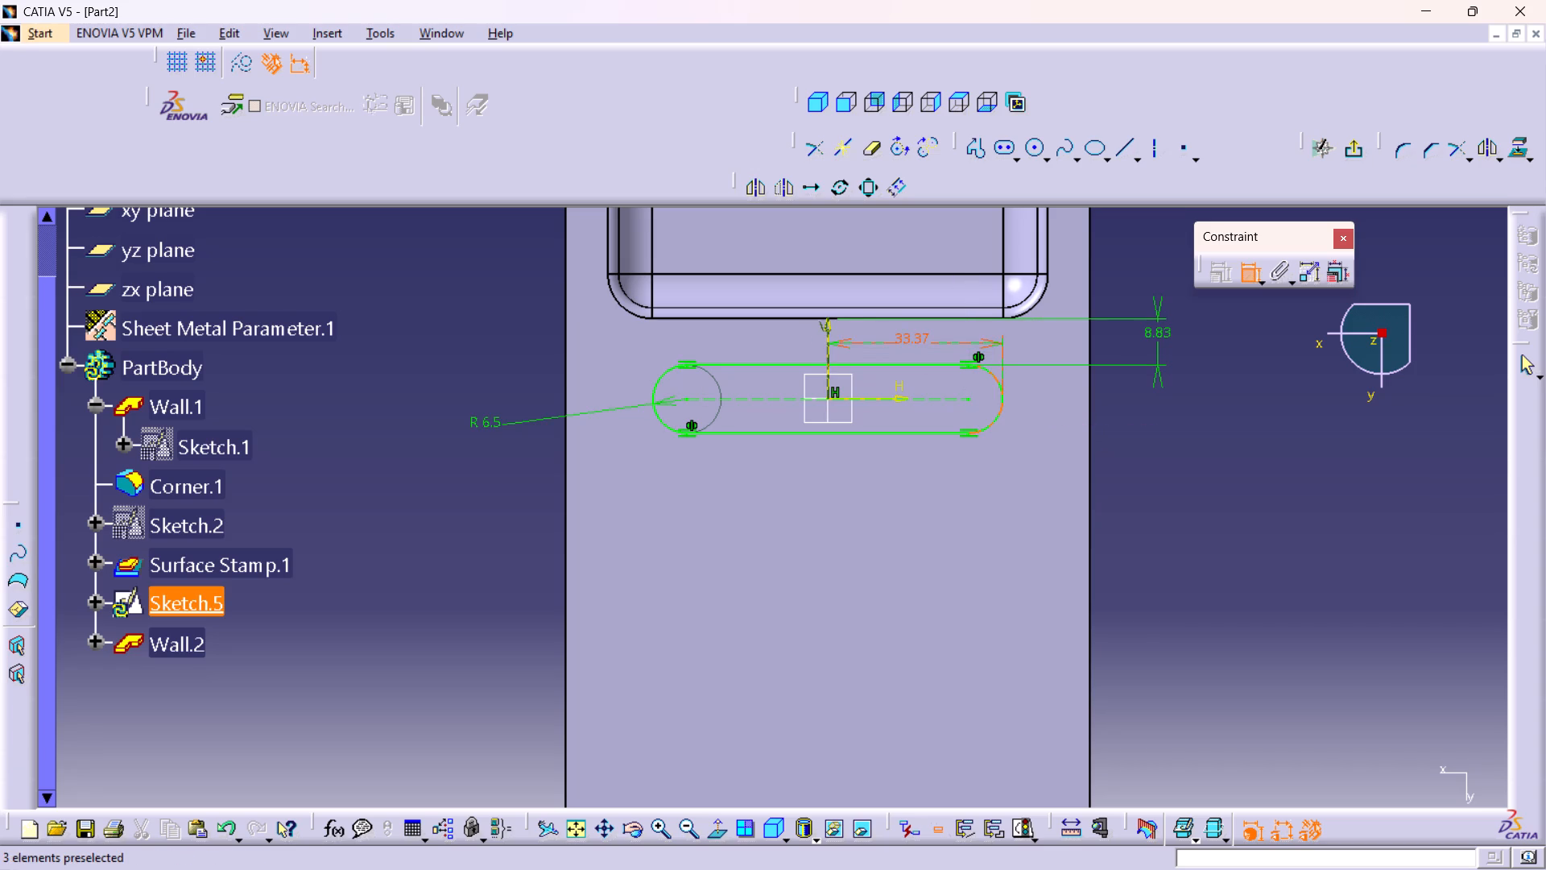
double_click(911, 341)
type("40")
key("Return")
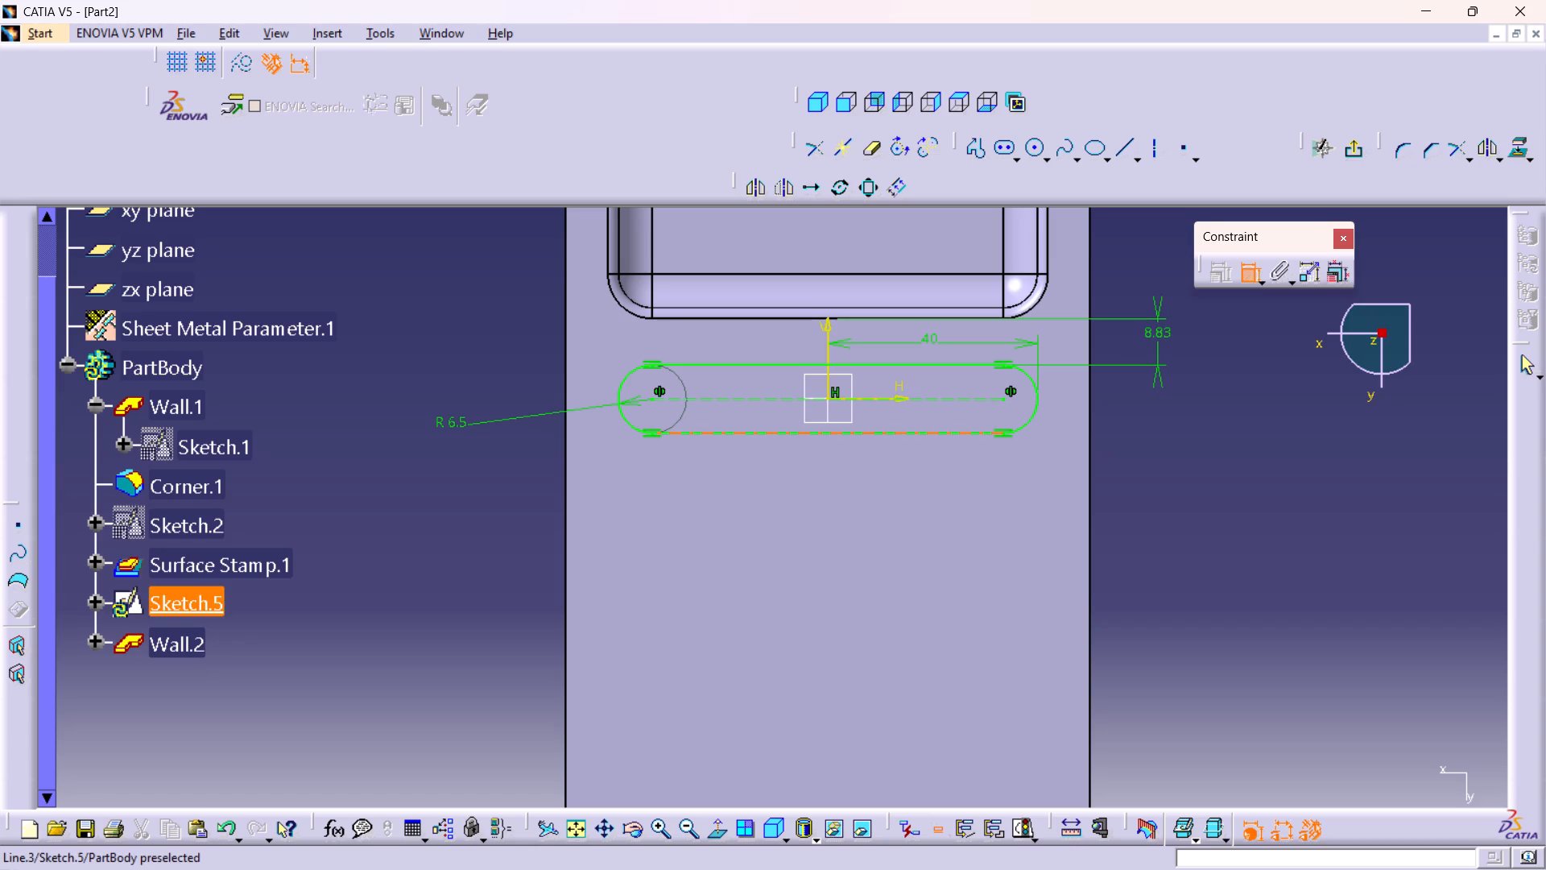
Set the distance from the vertical axis to the positive H end arc to 45 mm and exit the sketch.
double_click(926, 343)
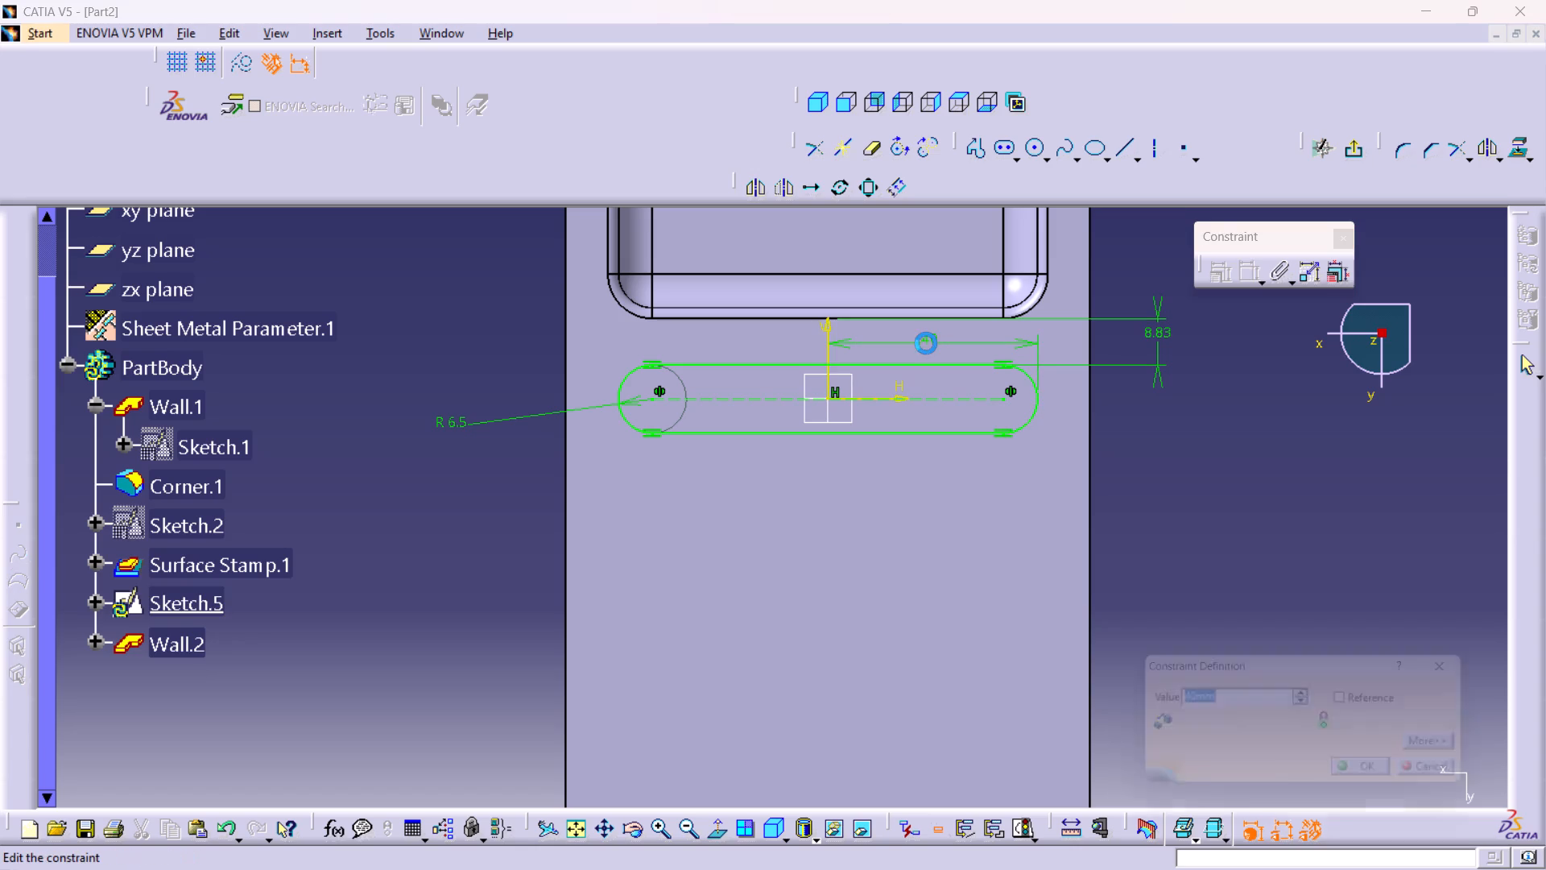
type("45")
key("Return")
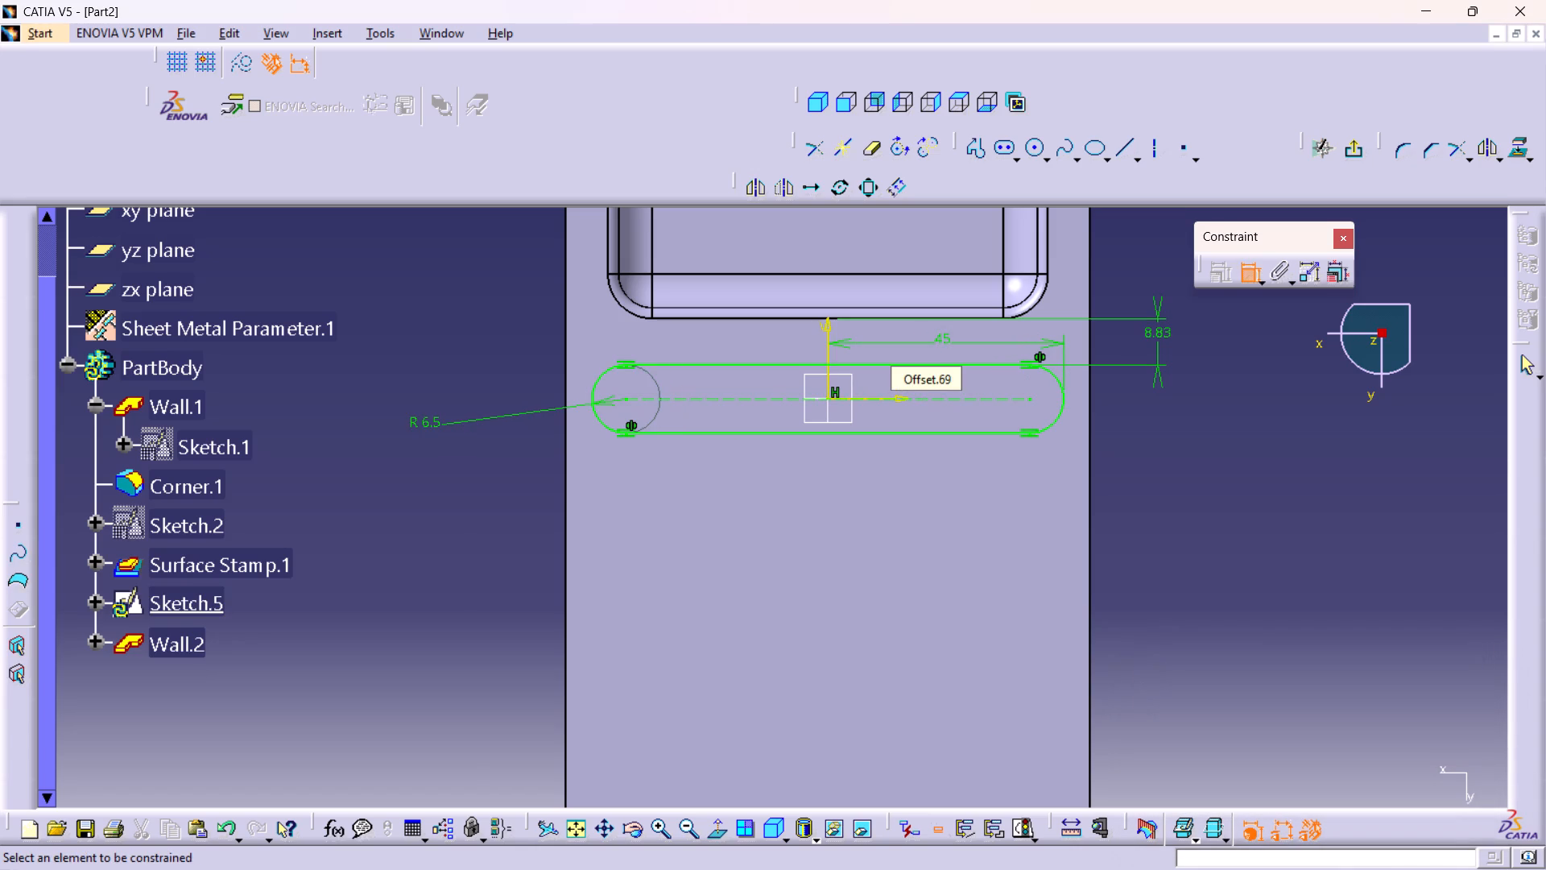
left_click(1359, 147)
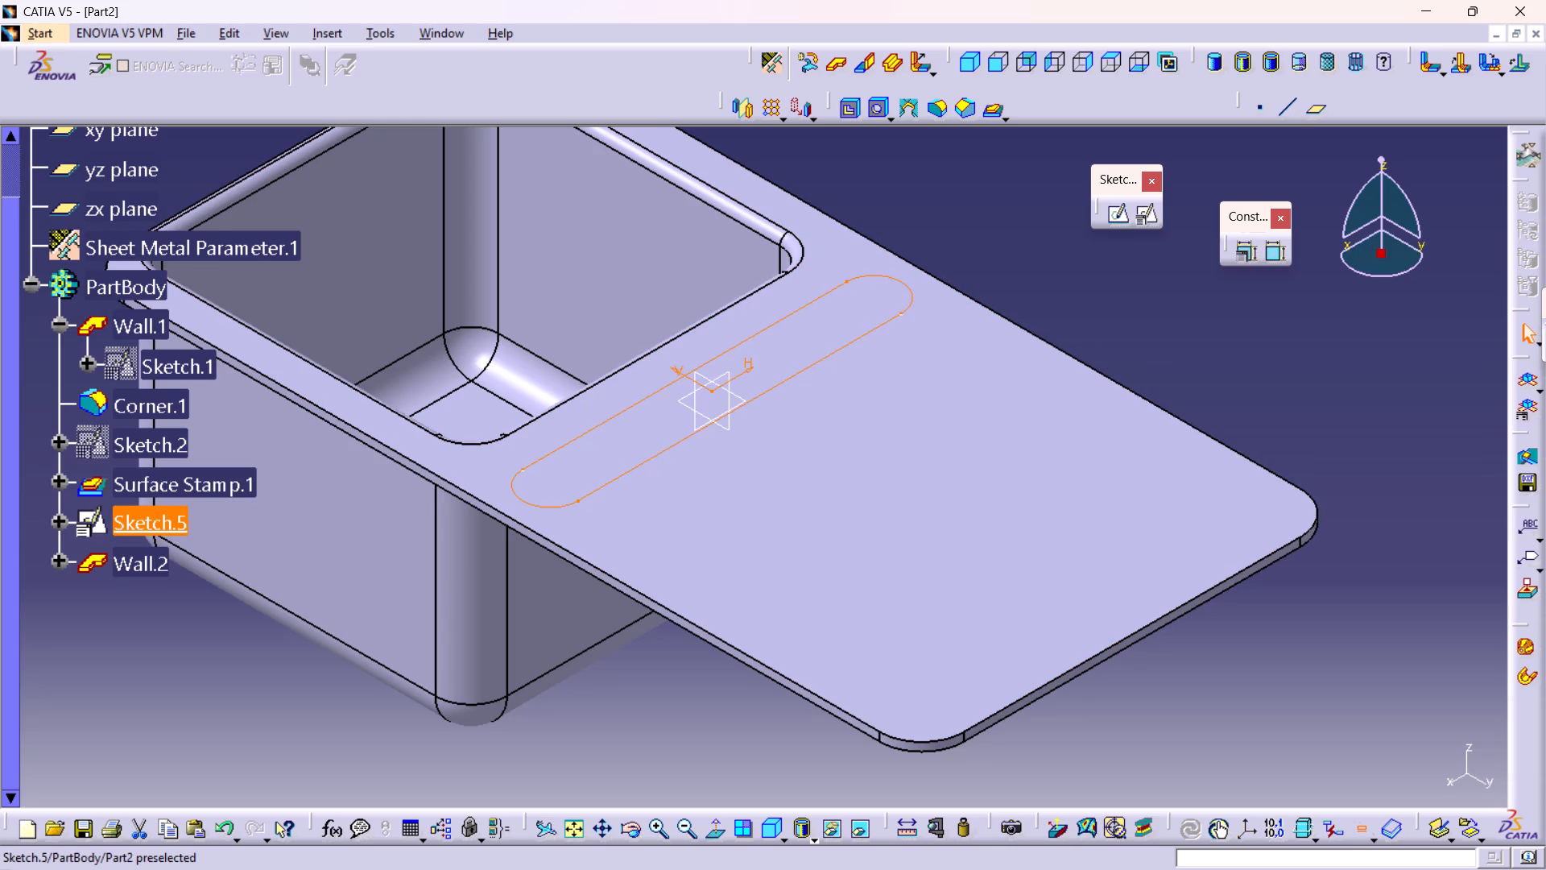
Reopen Sketch.5 to examine the elongated hole's placement and constraints on the wall, and exit it without edits.
double_click(126, 529)
double_click(131, 521)
middle_click_drag(736, 460, 747, 524)
right_click(736, 460)
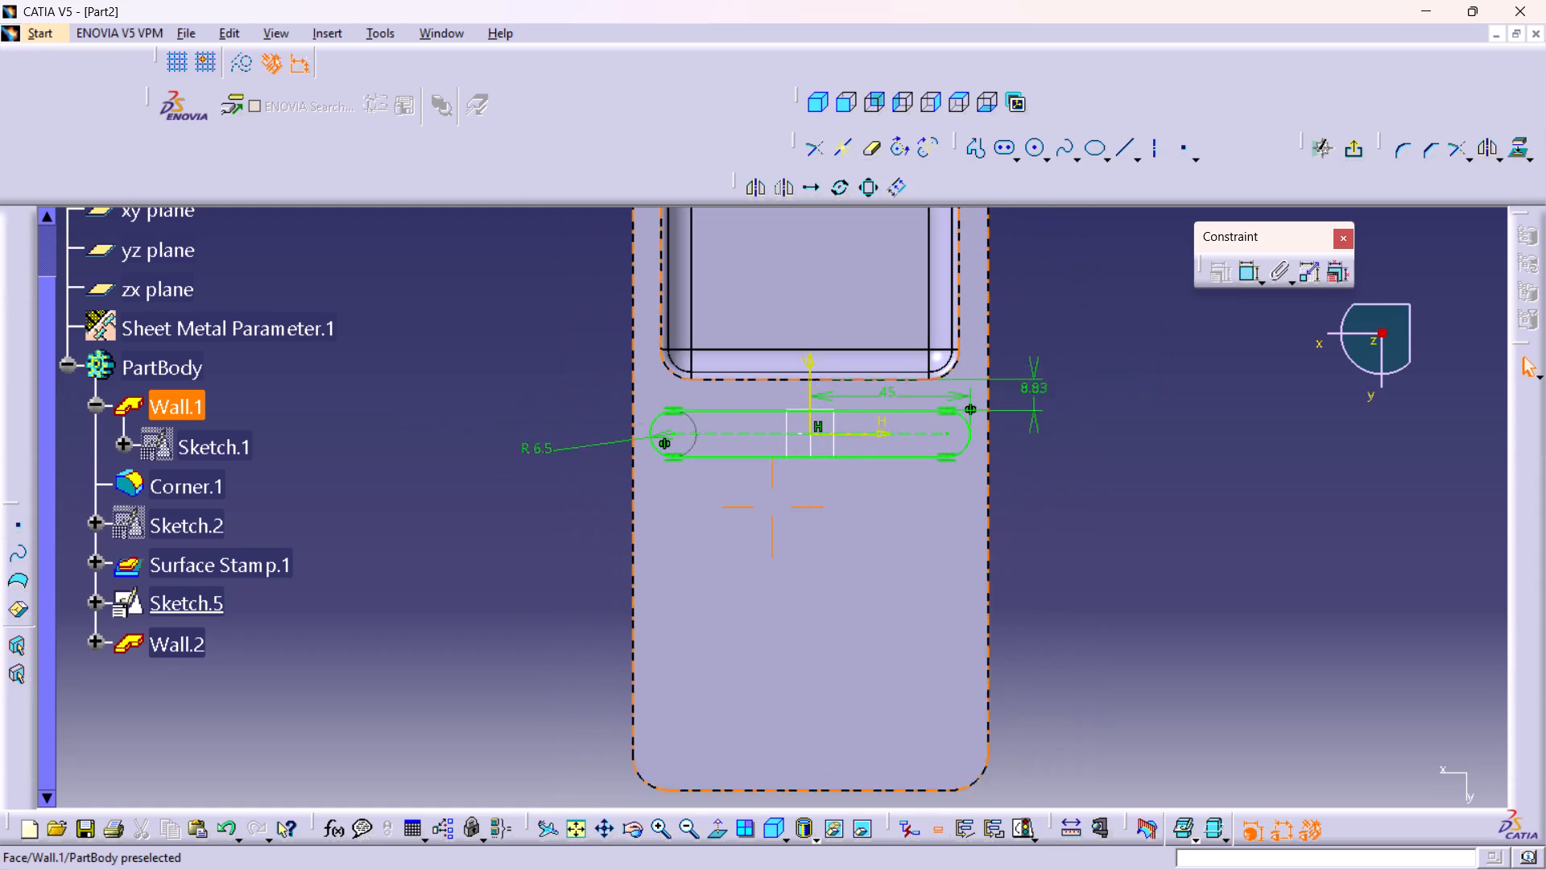
middle_click_drag(747, 524, 750, 527)
middle_click_drag(825, 561, 815, 526)
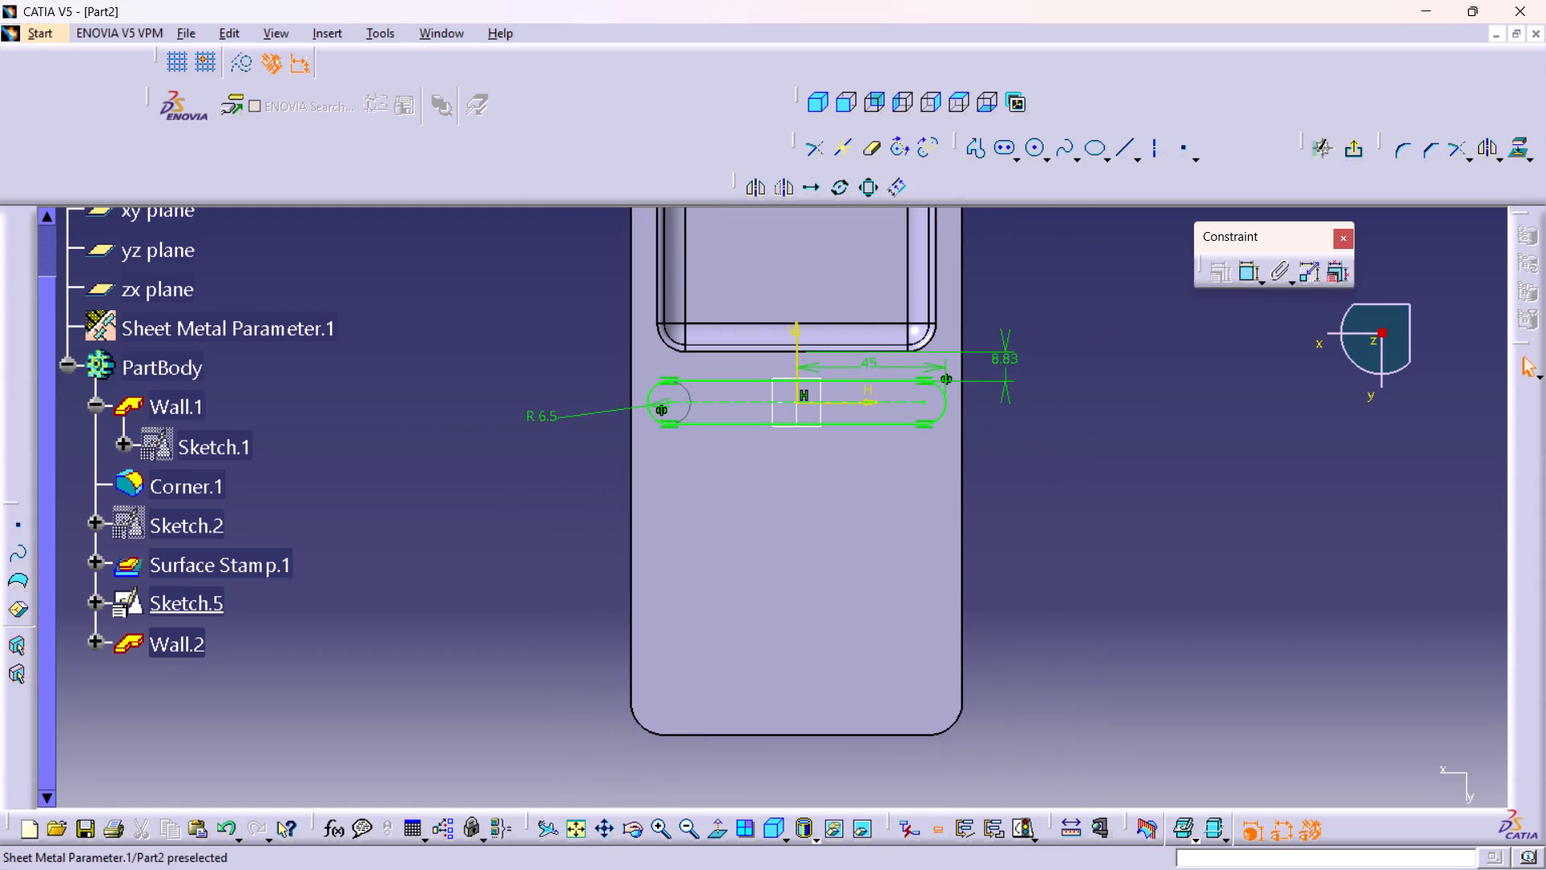
left_click(1352, 143)
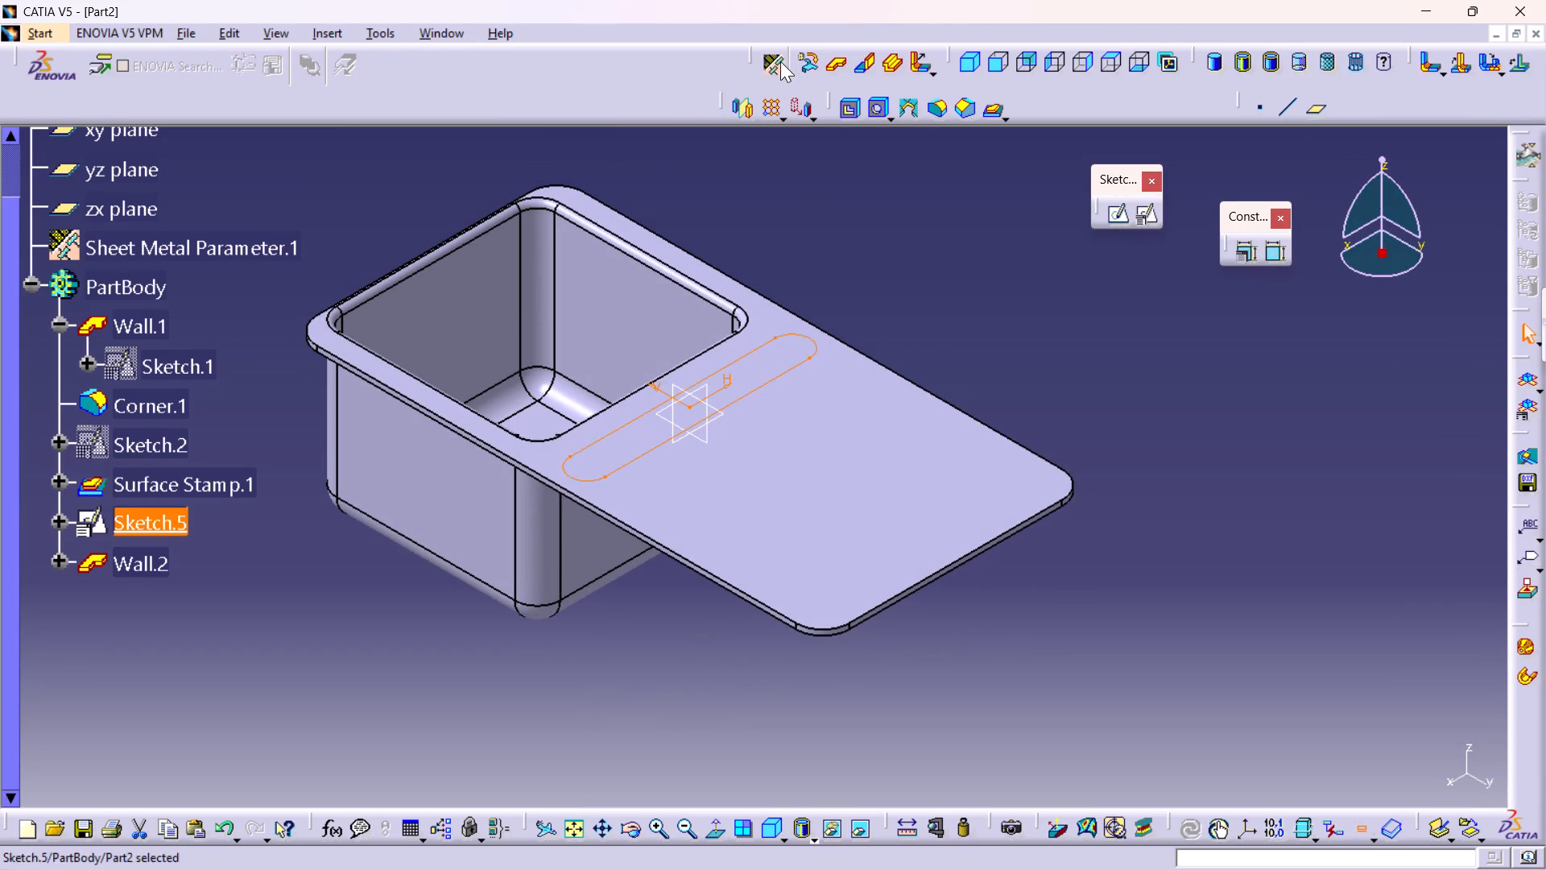
Create a Surface Stamp from Sketch.5 with a 5 mm height and a 3.5 mm radius R2, checking it in preview and side view.
left_click(320, 29)
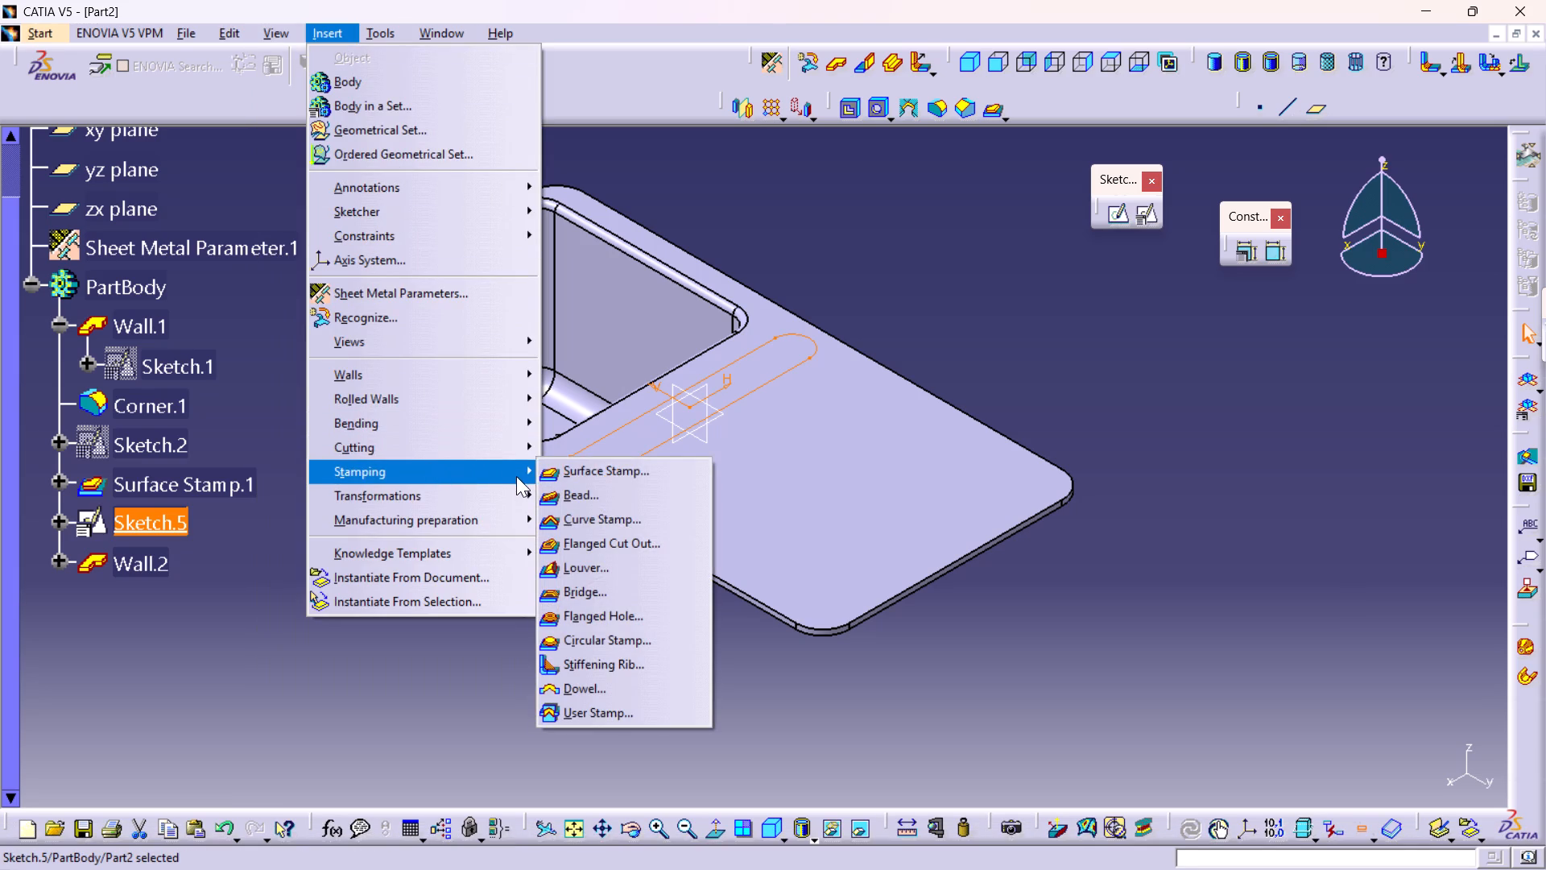
left_click(588, 476)
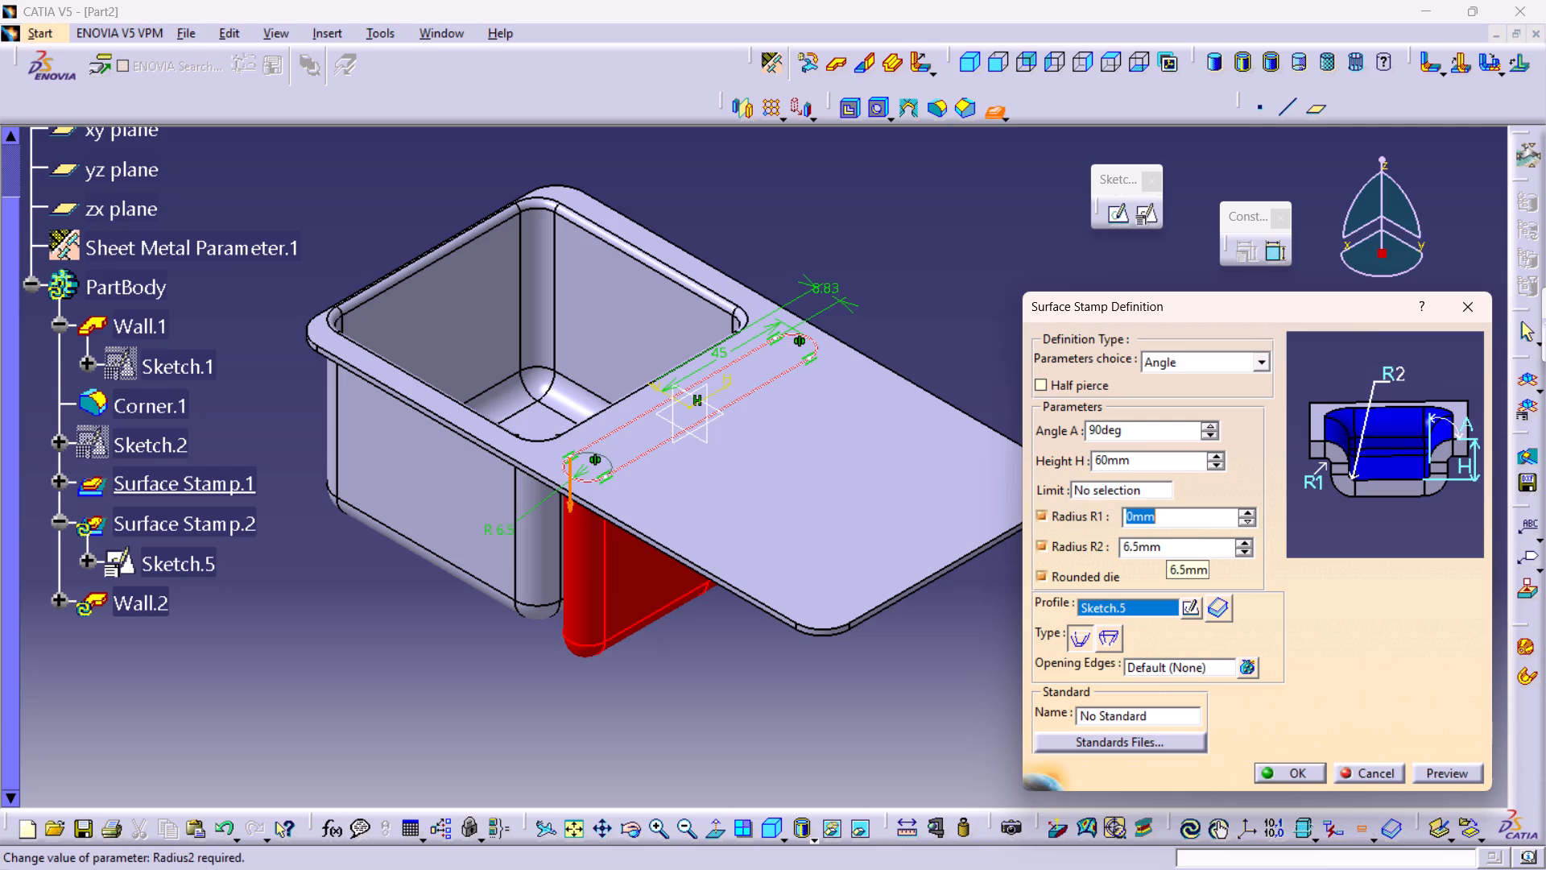
double_click(1182, 549)
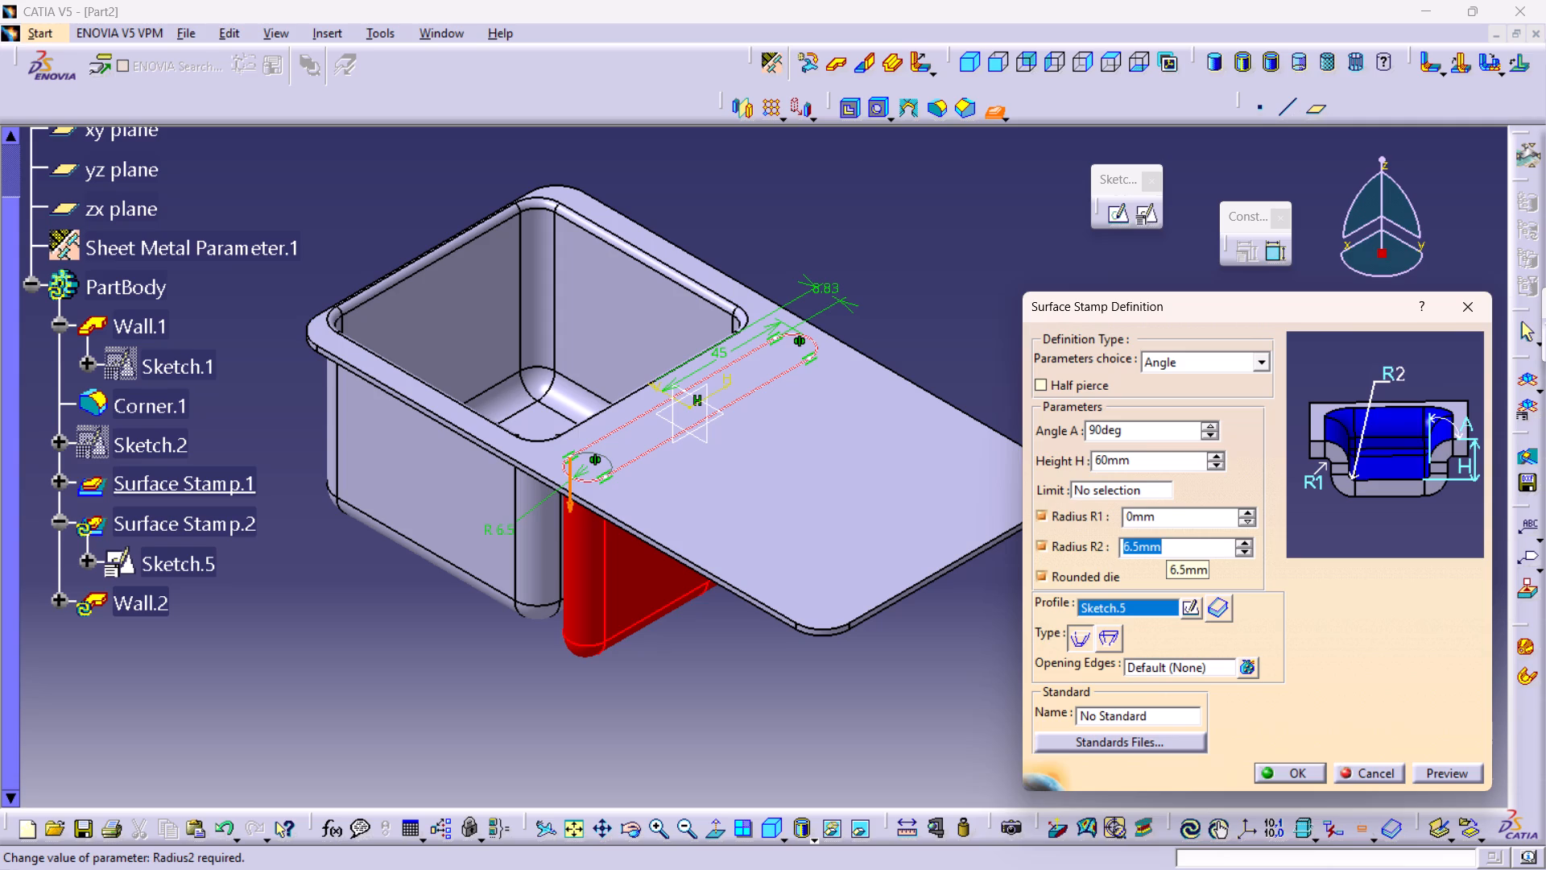
type("3.50")
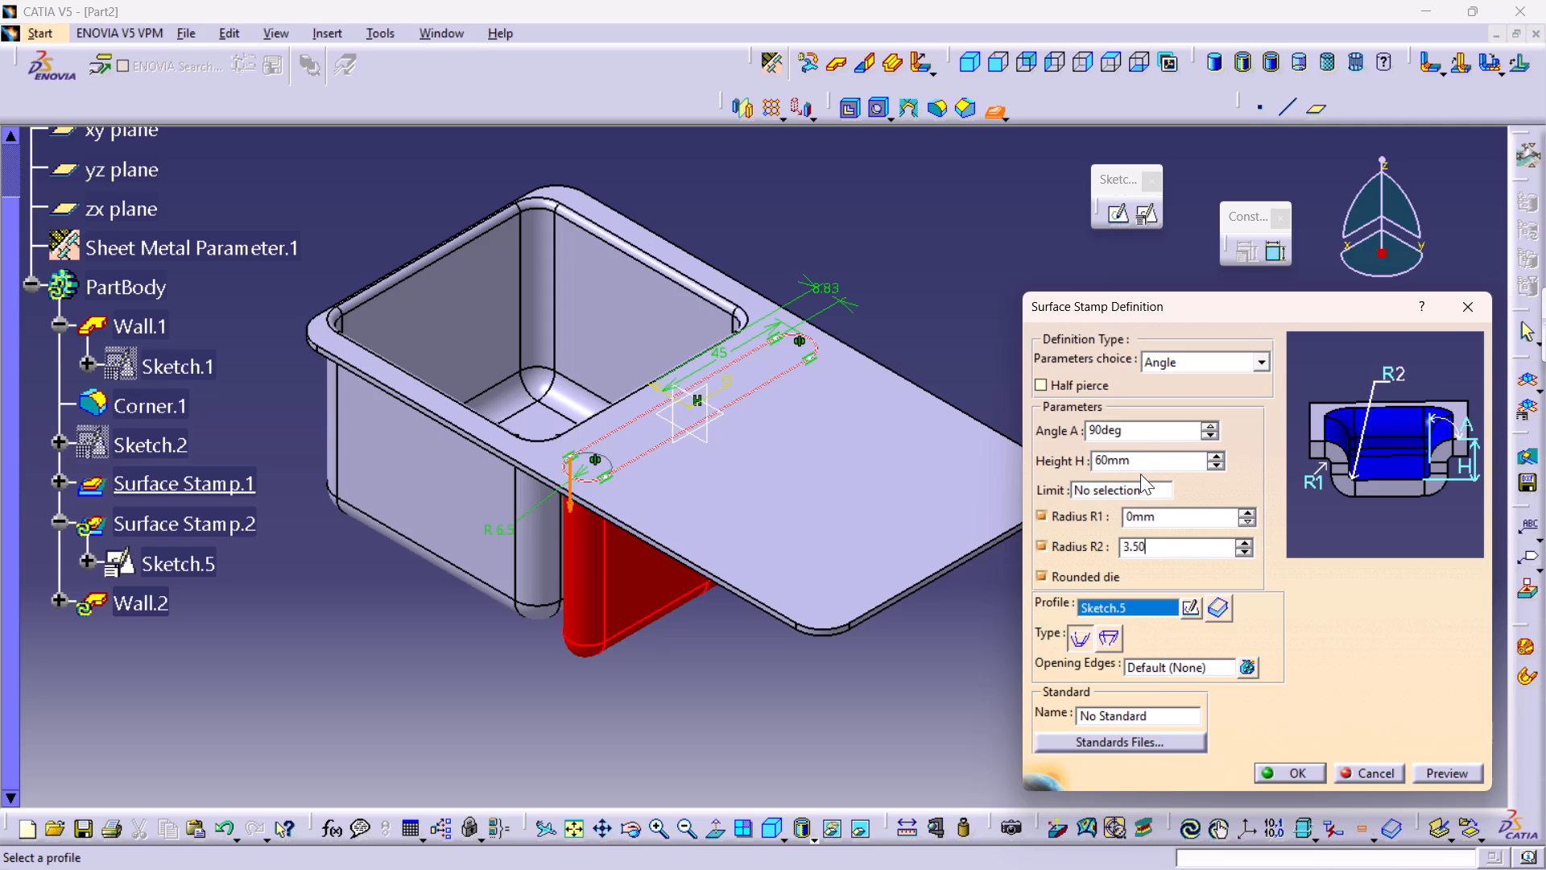
double_click(1139, 463)
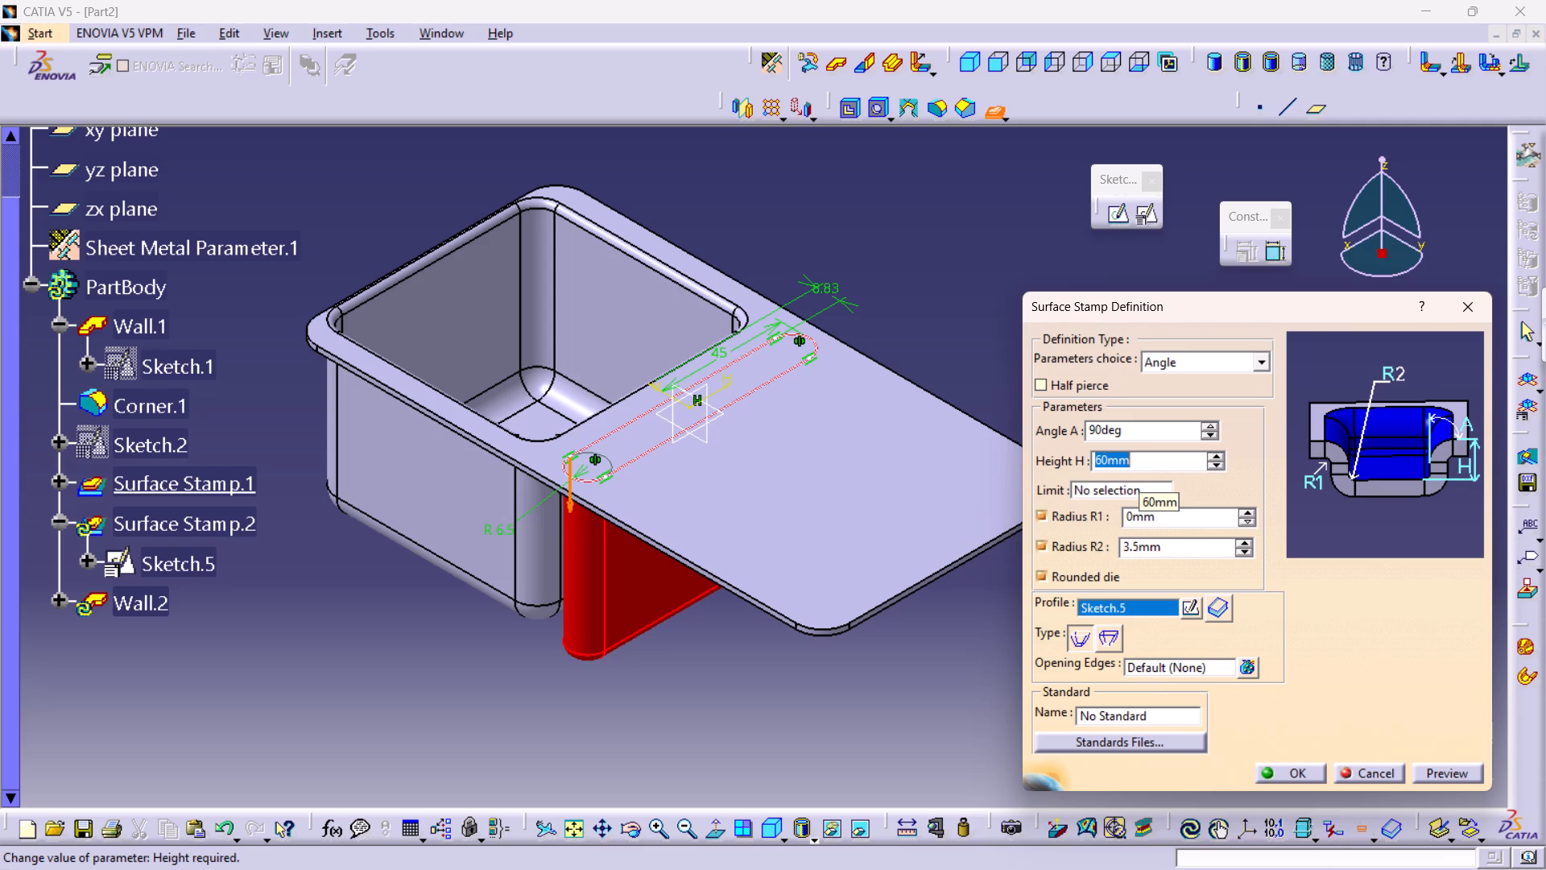
double_click(1139, 463)
key("5")
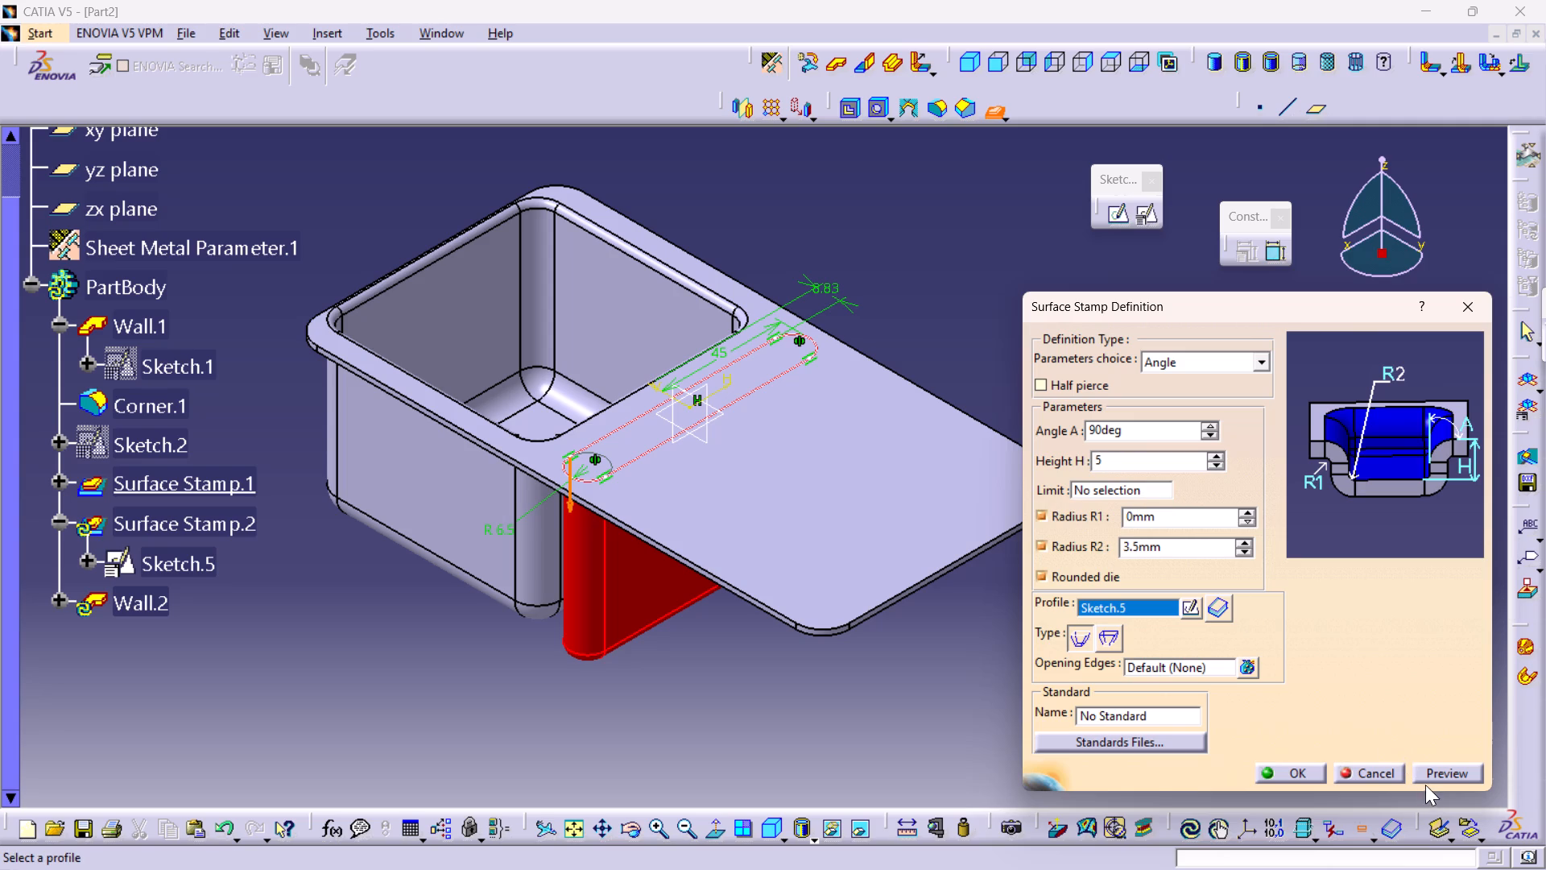
left_click(1436, 780)
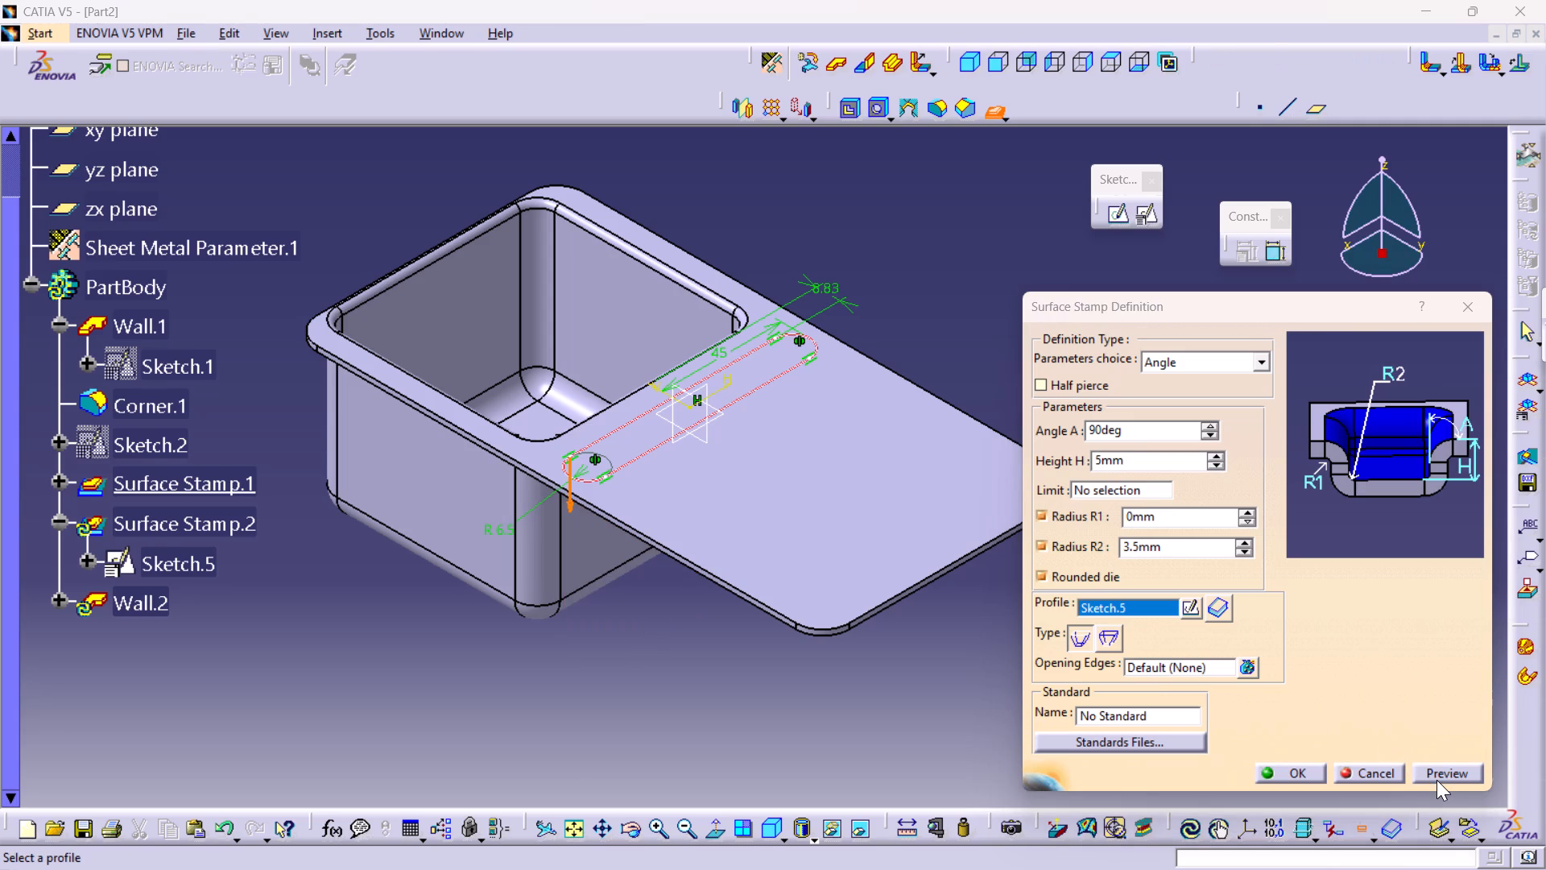
left_click(1436, 780)
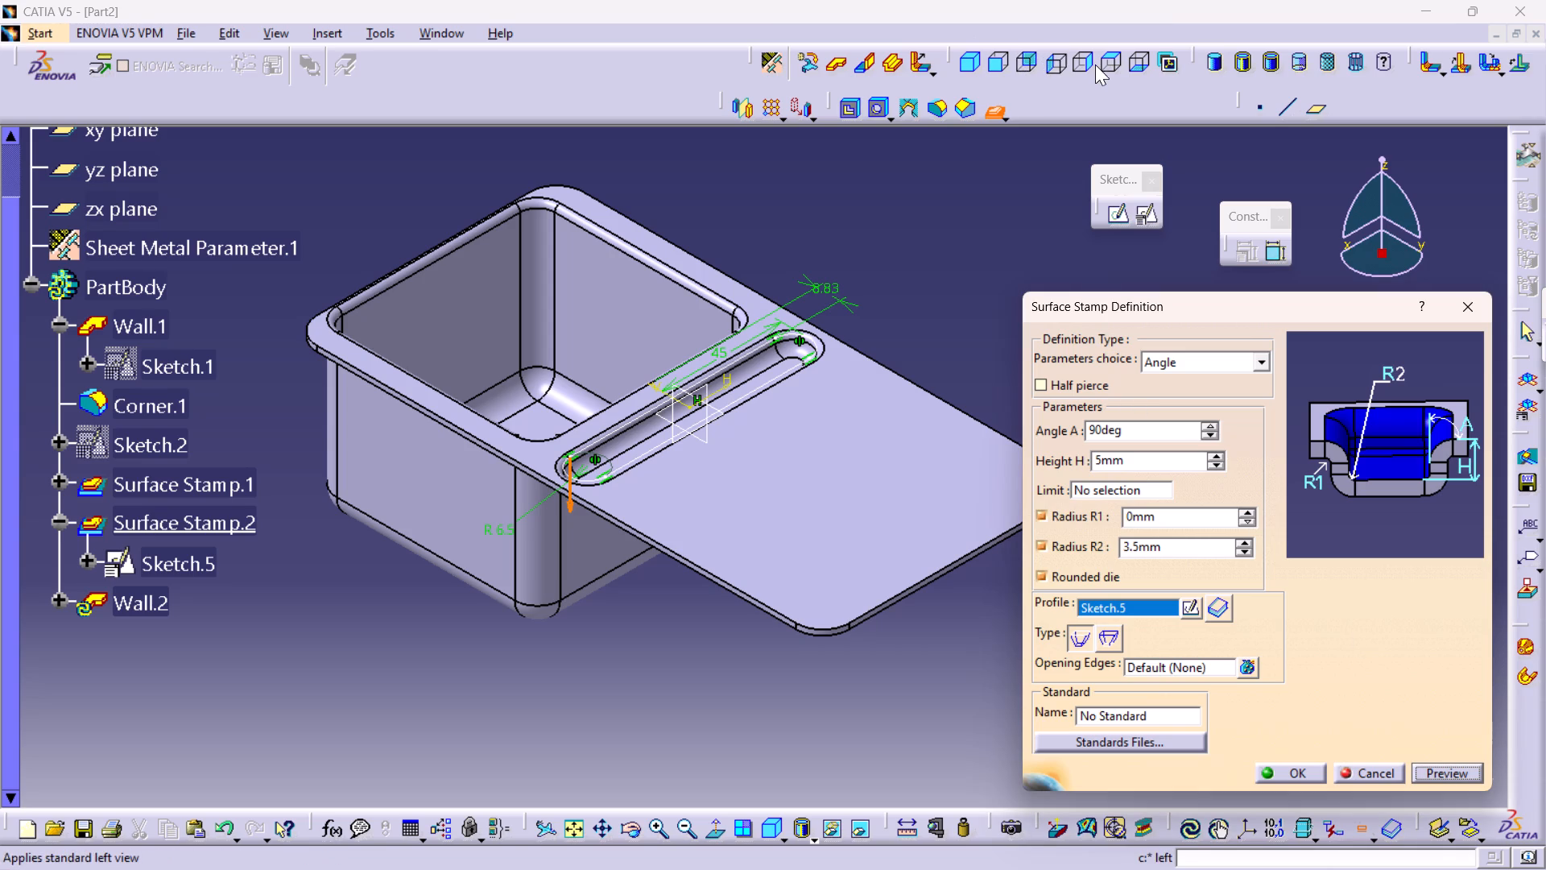
left_click(999, 57)
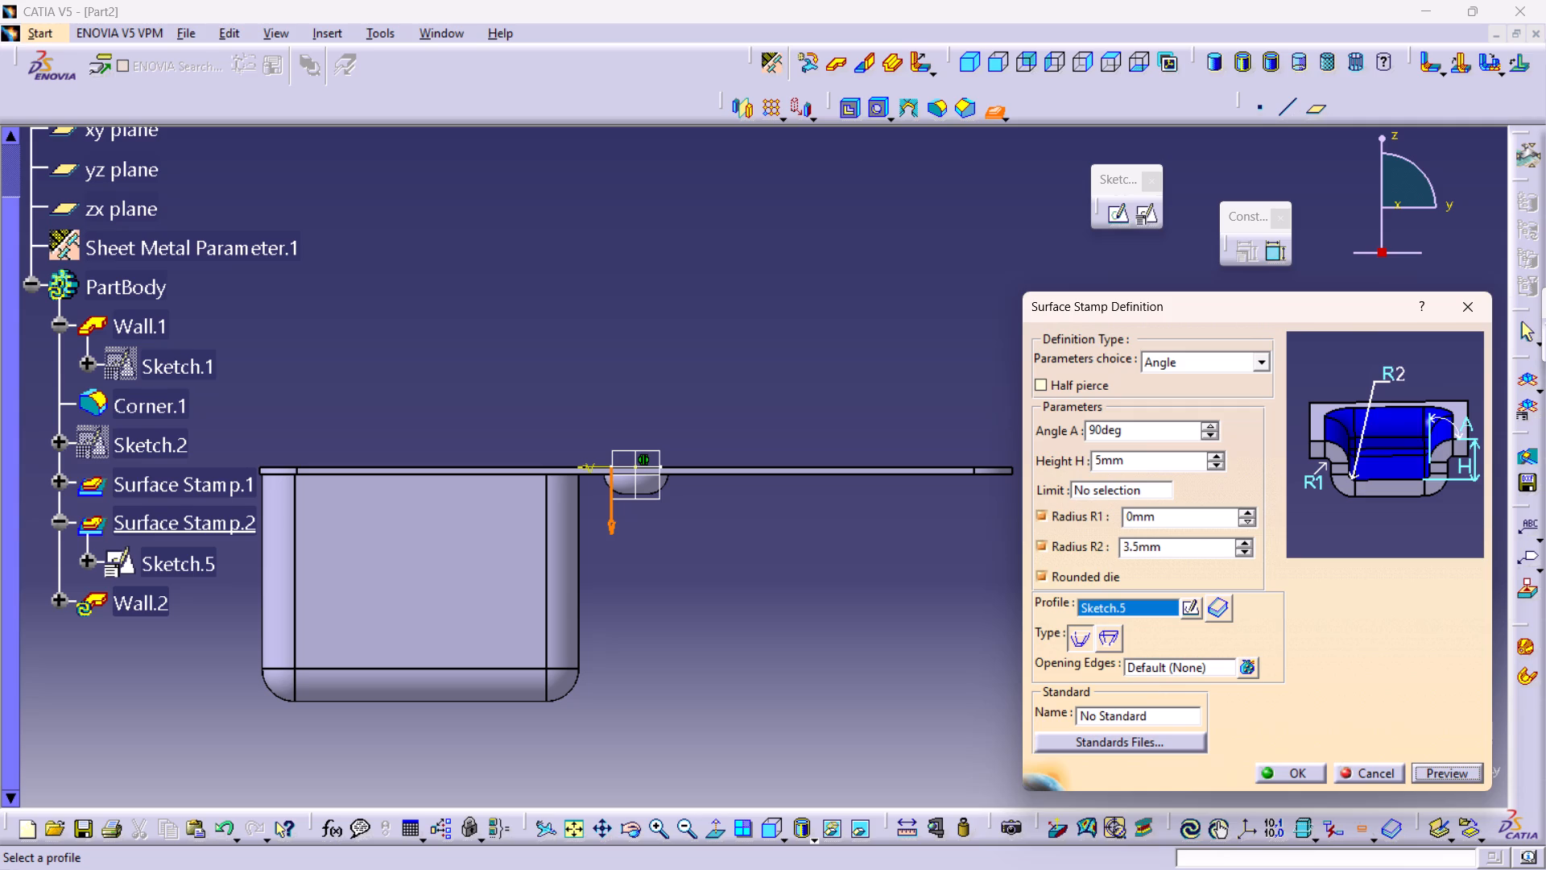
left_click(1284, 766)
left_click(891, 657)
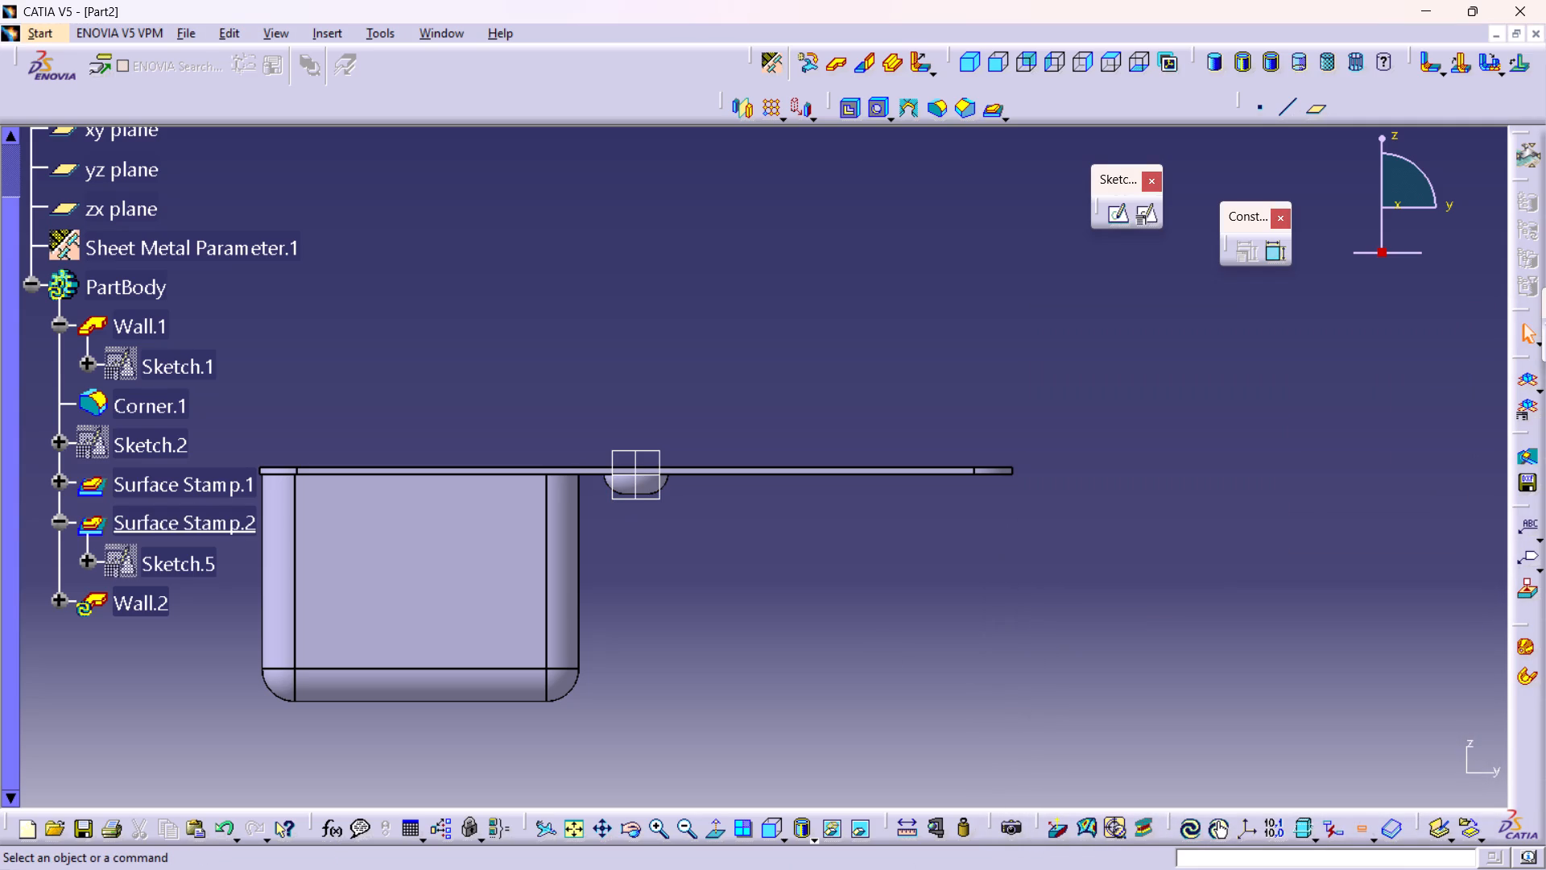
Examine the part from above and inspect the profile sketches of Surface Stamp.2 and Wall.2 without editing them.
left_click(1097, 61)
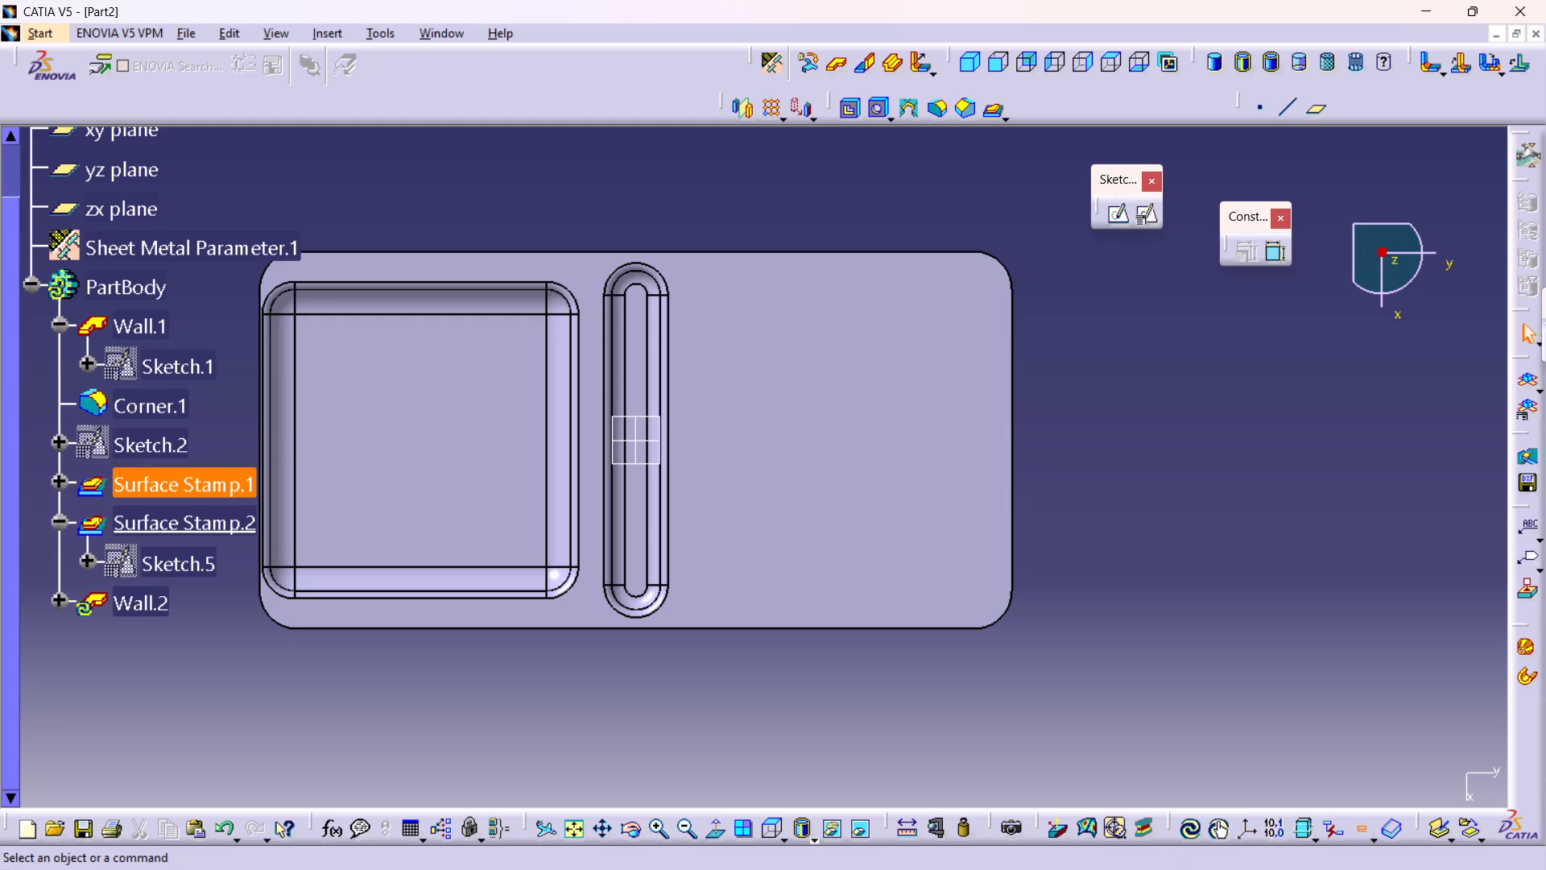
double_click(203, 574)
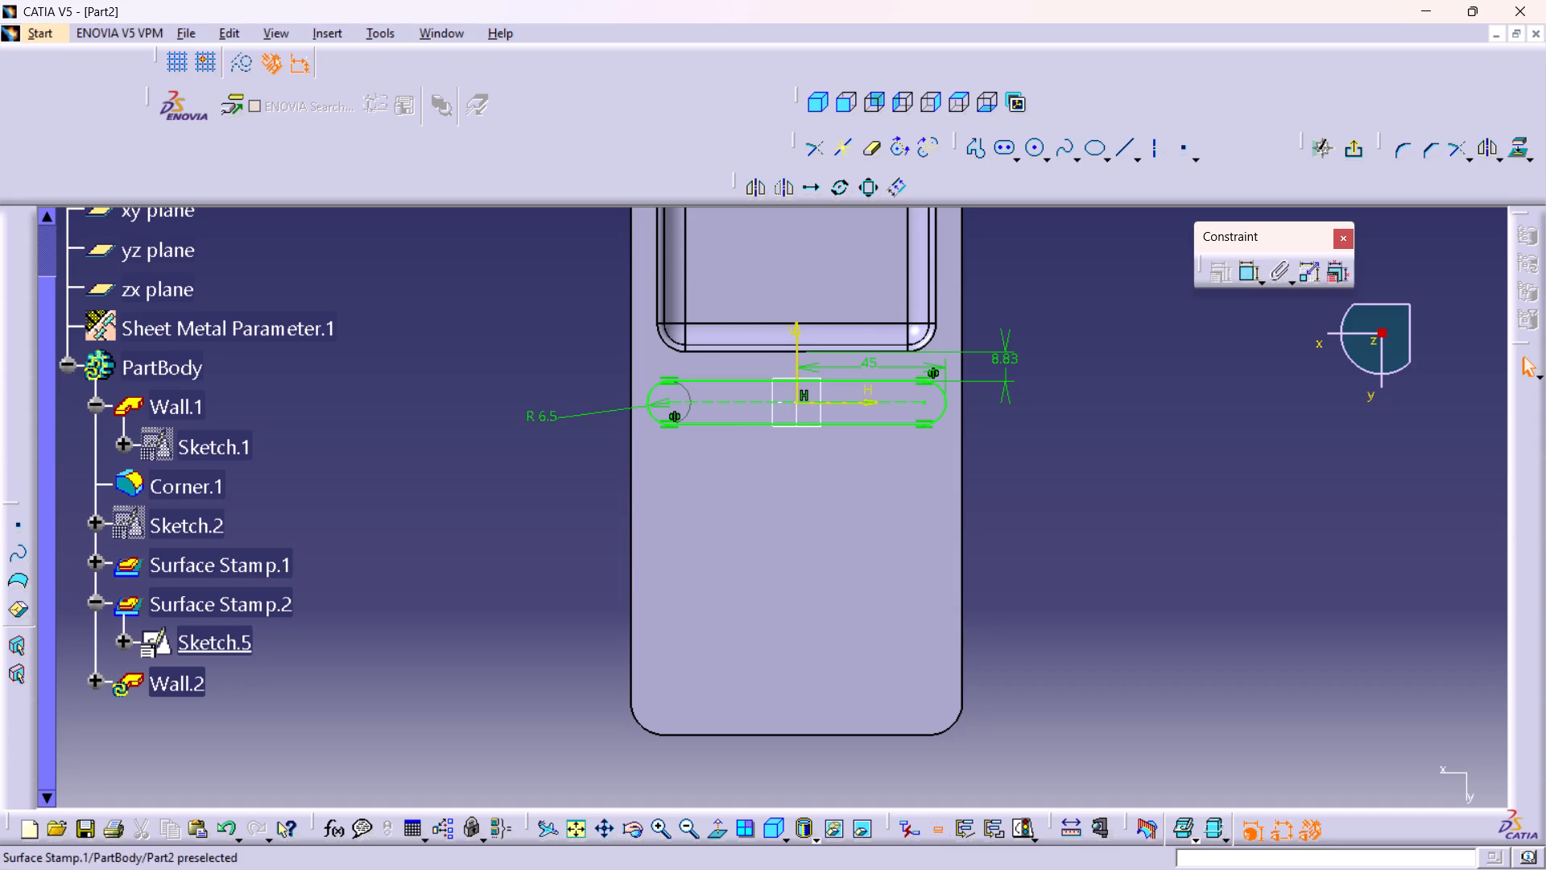
double_click(172, 693)
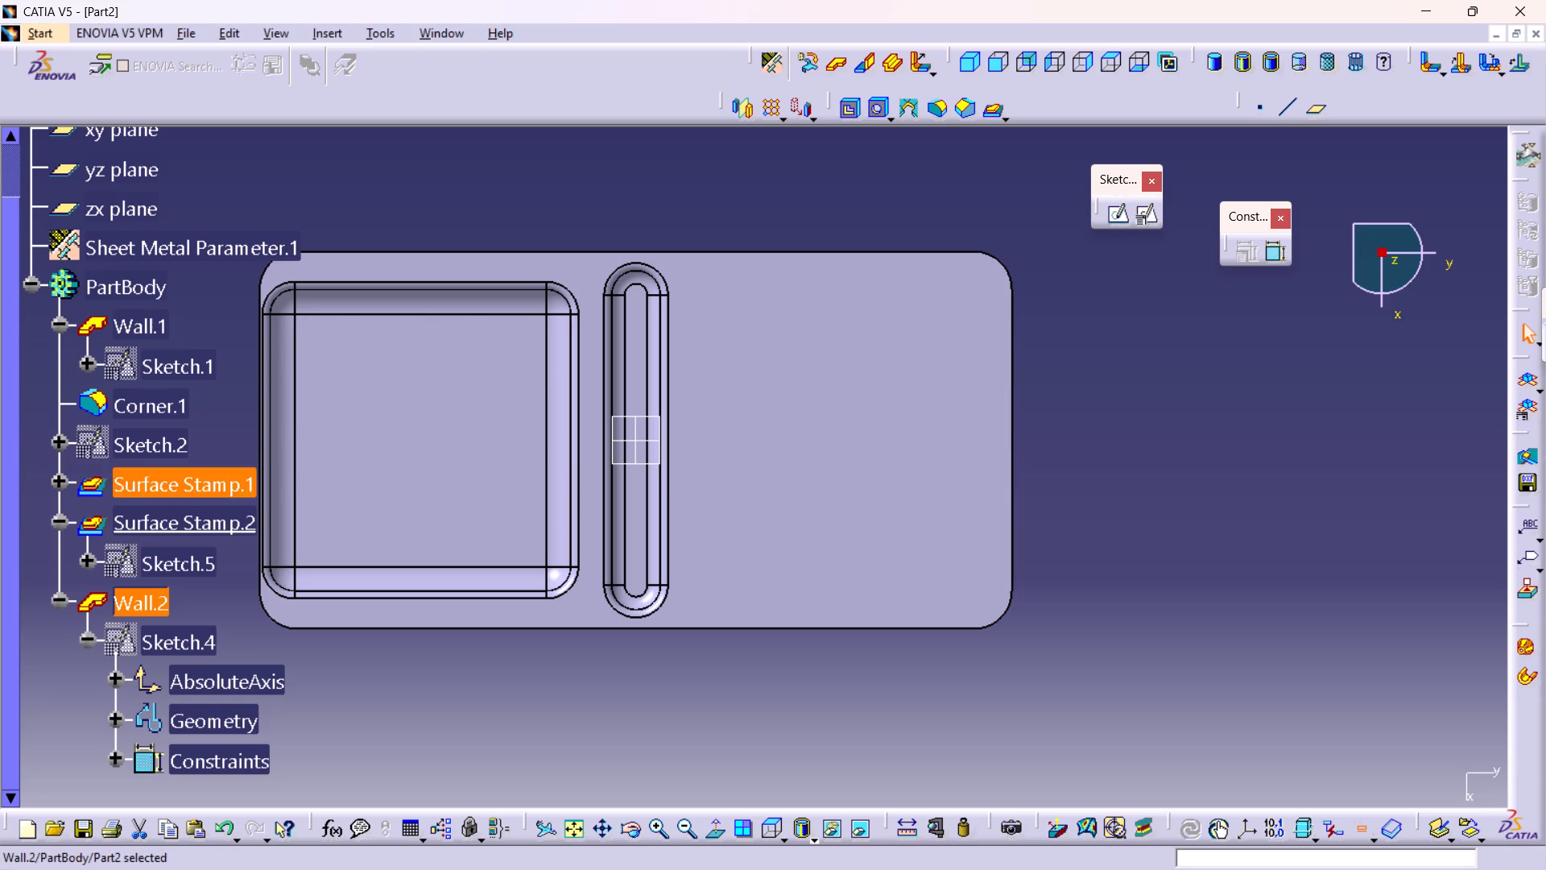
double_click(204, 649)
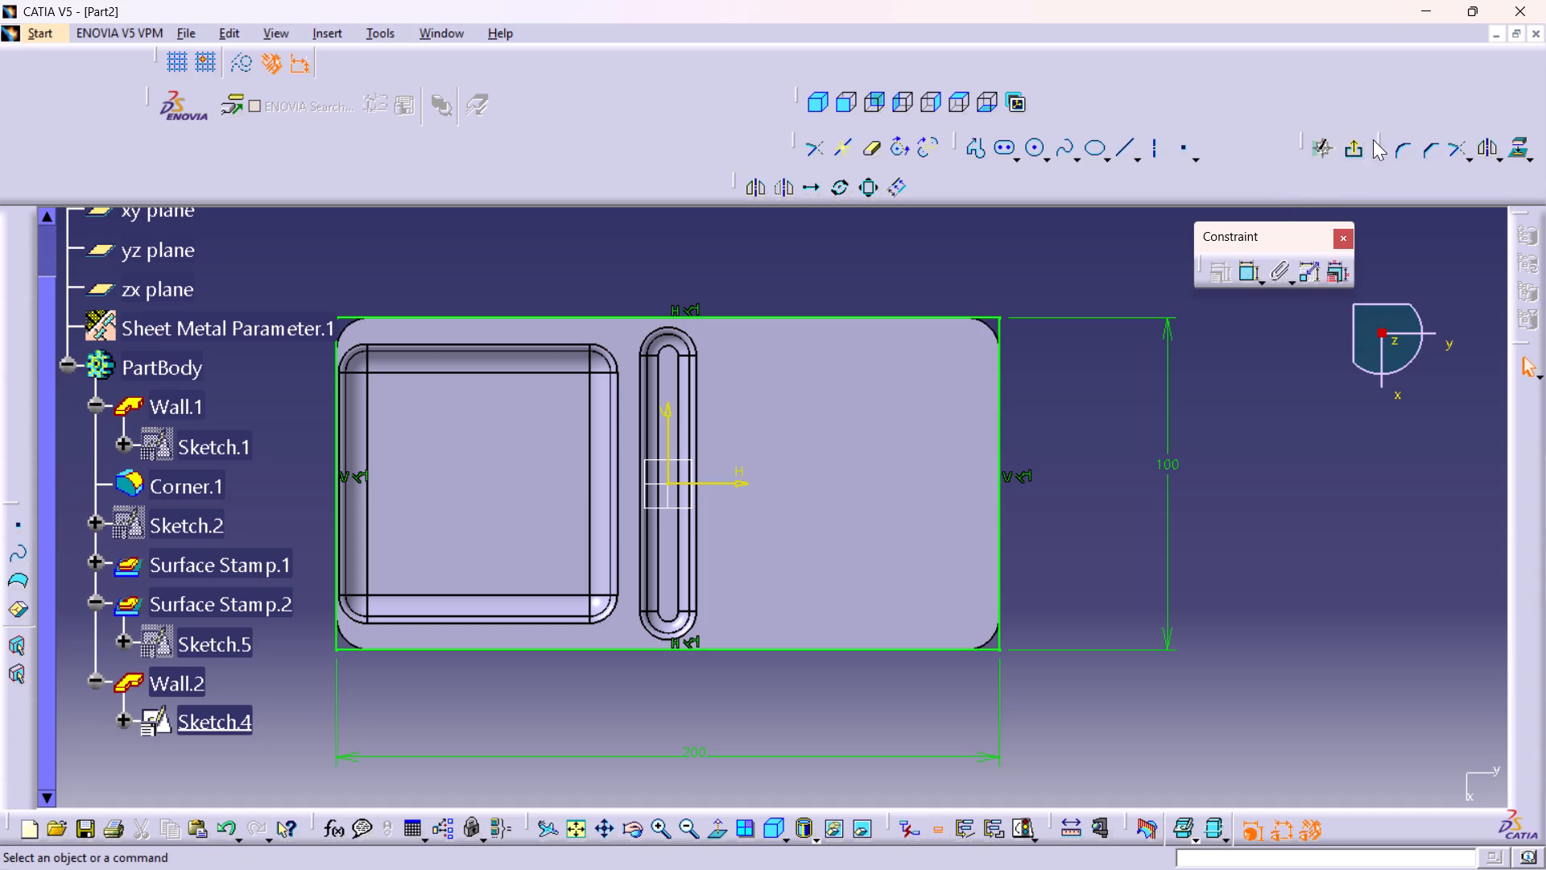
left_click(1355, 149)
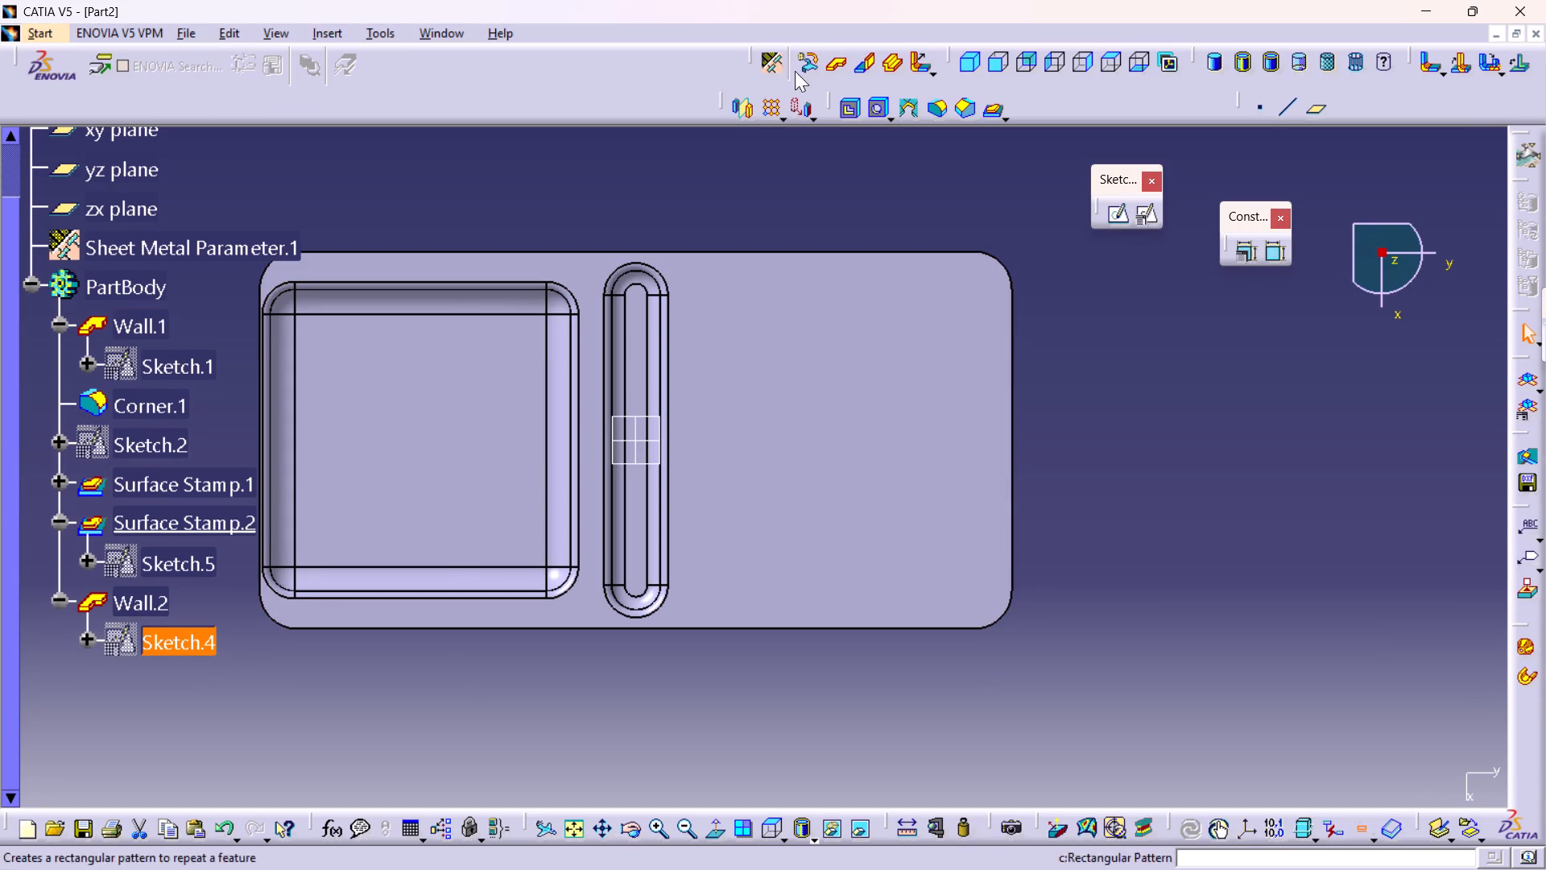
left_click(961, 56)
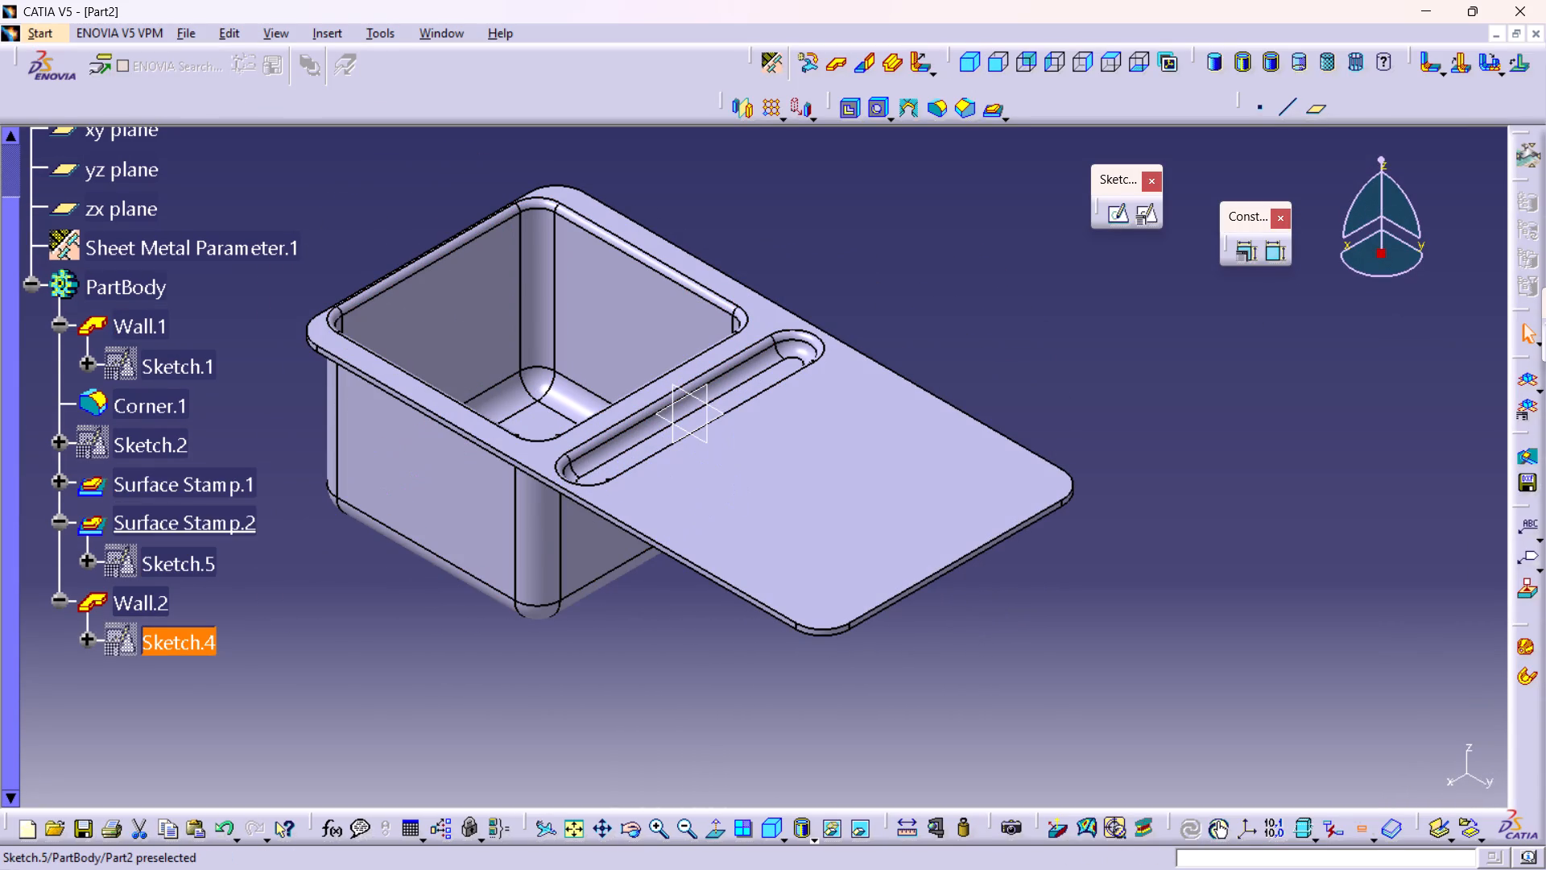
Reopen Sketch.5 and delete both end arcs of the elongated hole.
left_click(194, 564)
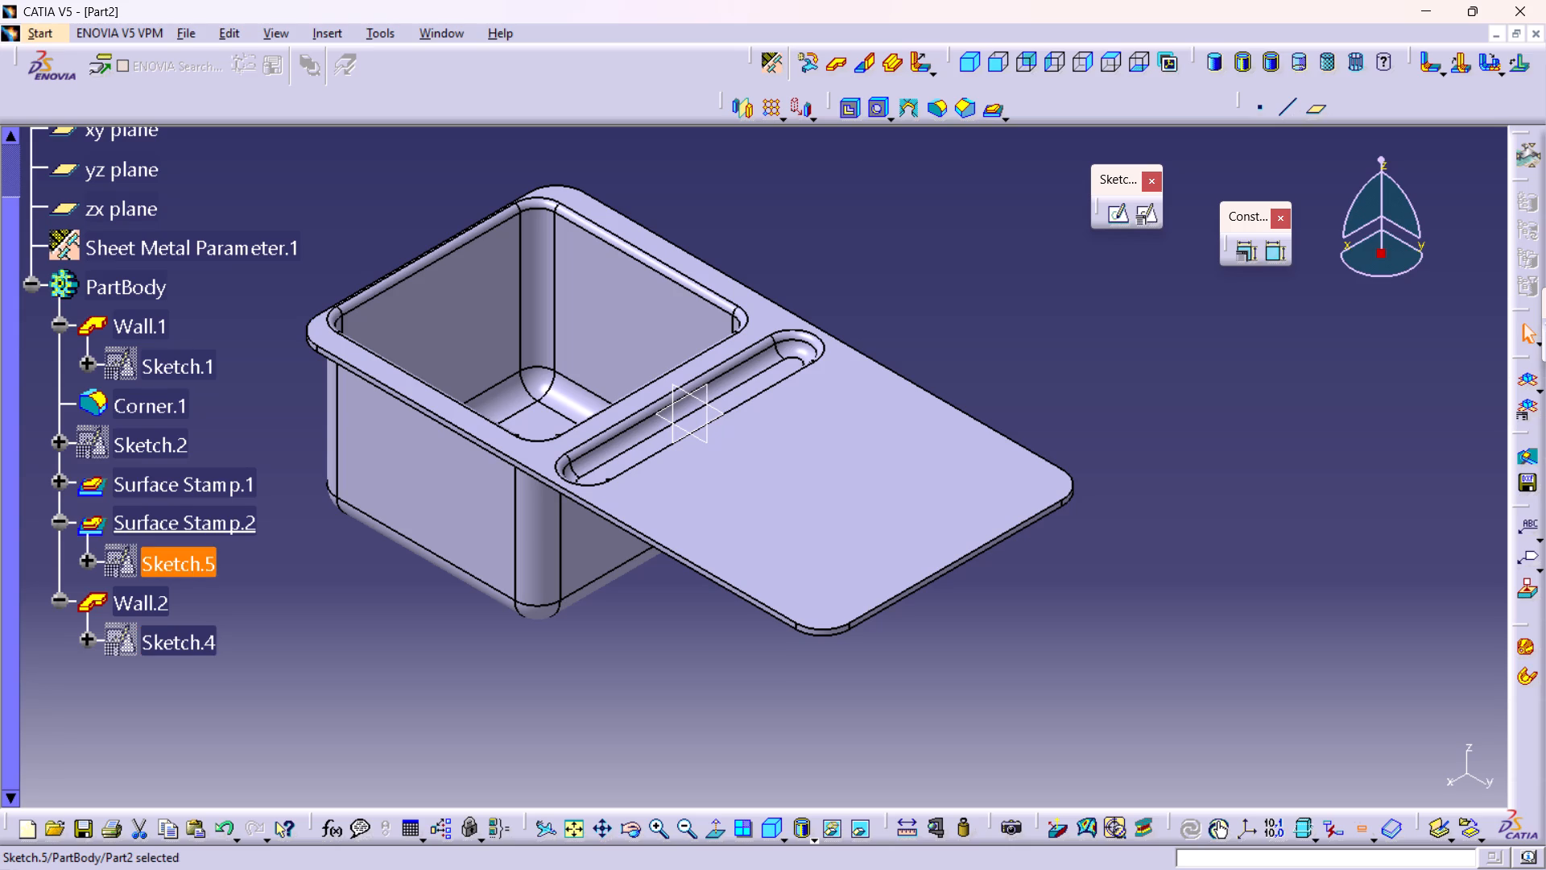
double_click(194, 564)
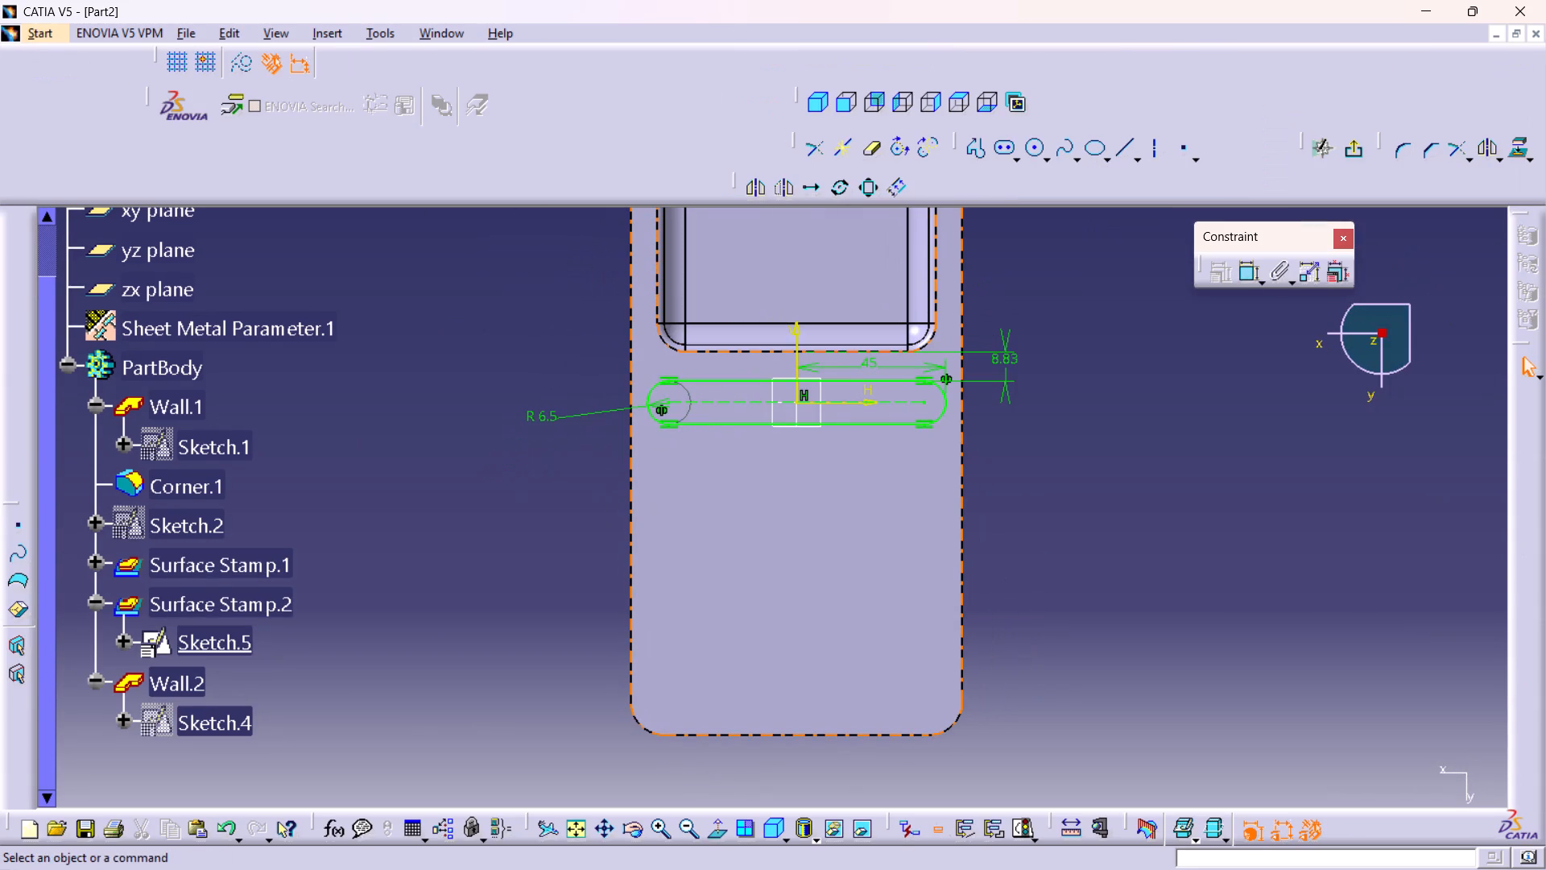
middle_click_drag(769, 454, 759, 358)
right_click(769, 454)
middle_click_drag(757, 388, 754, 376)
right_click(757, 388)
scroll(754, 376, "up", 1)
middle_click_drag(752, 387, 704, 582)
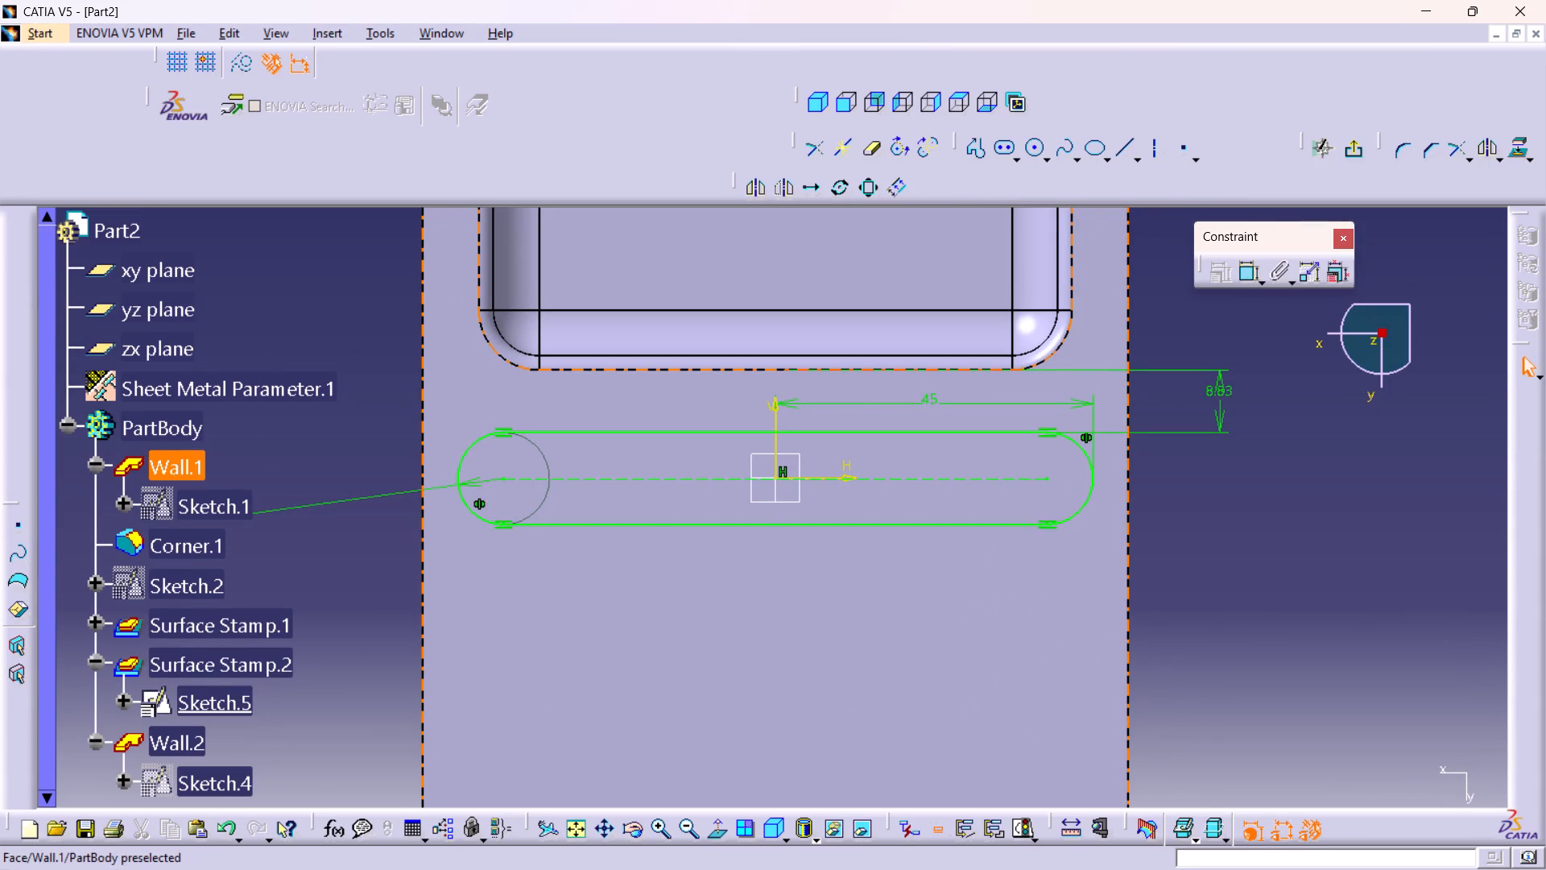
middle_click_drag(1005, 480, 1033, 542)
right_click(1005, 480)
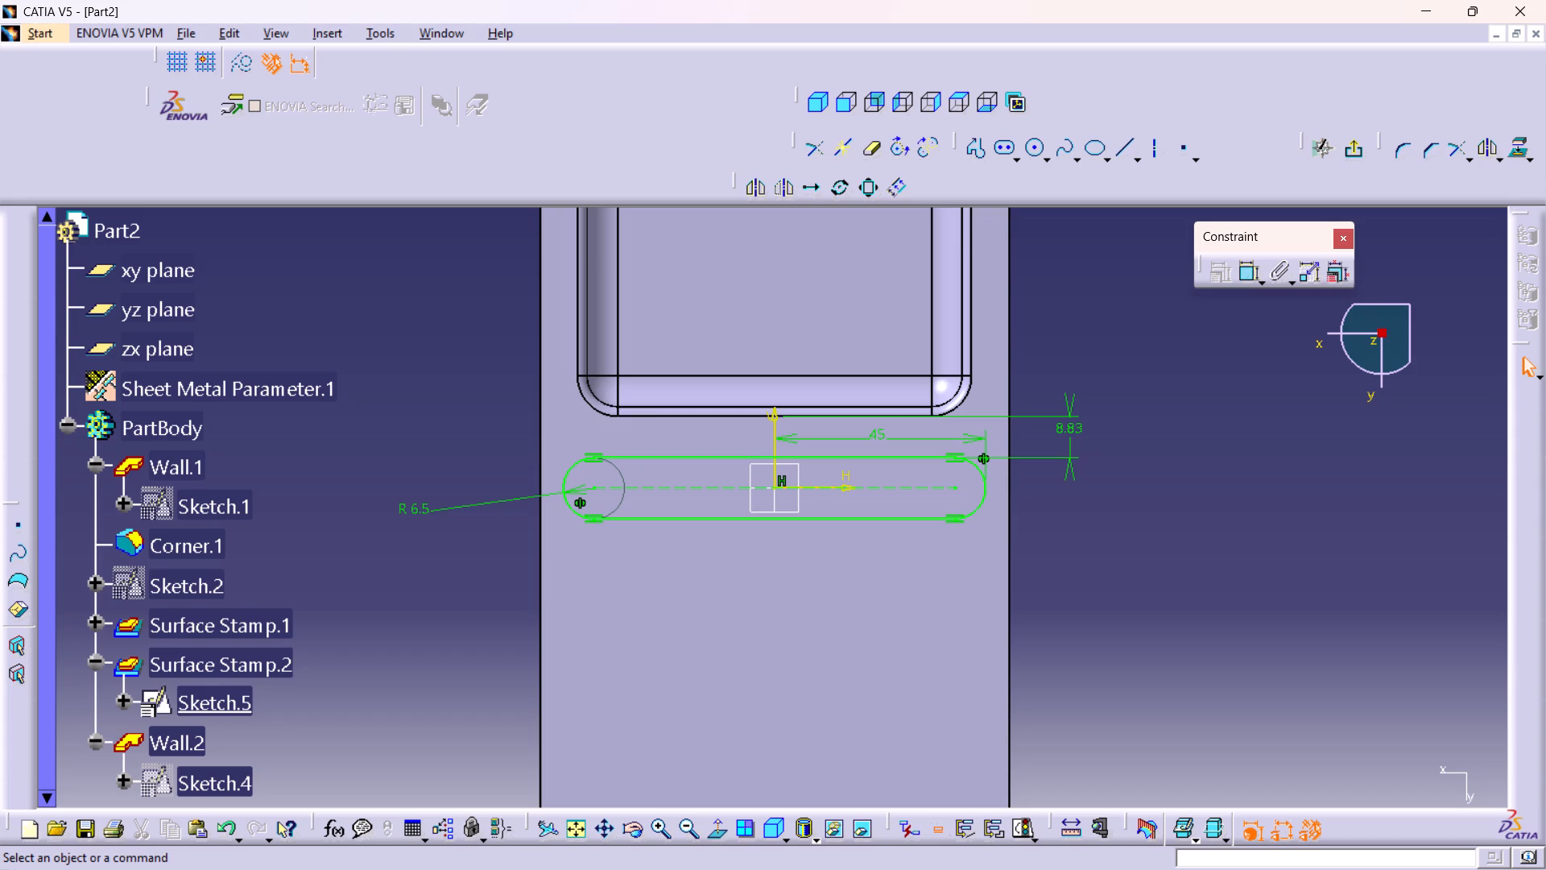
right_click(984, 481)
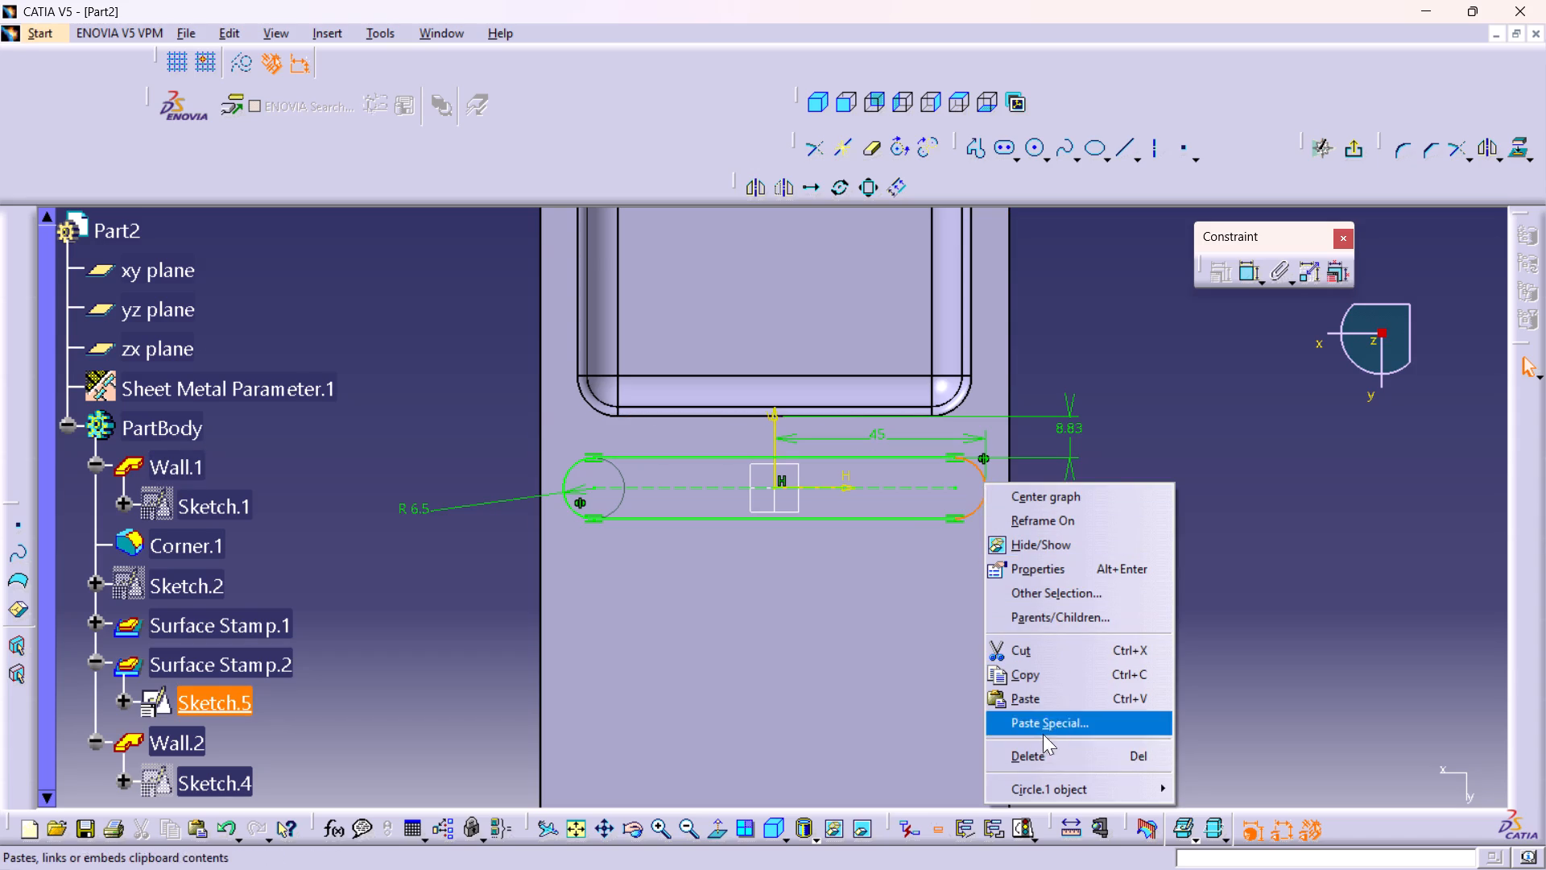
left_click(1032, 749)
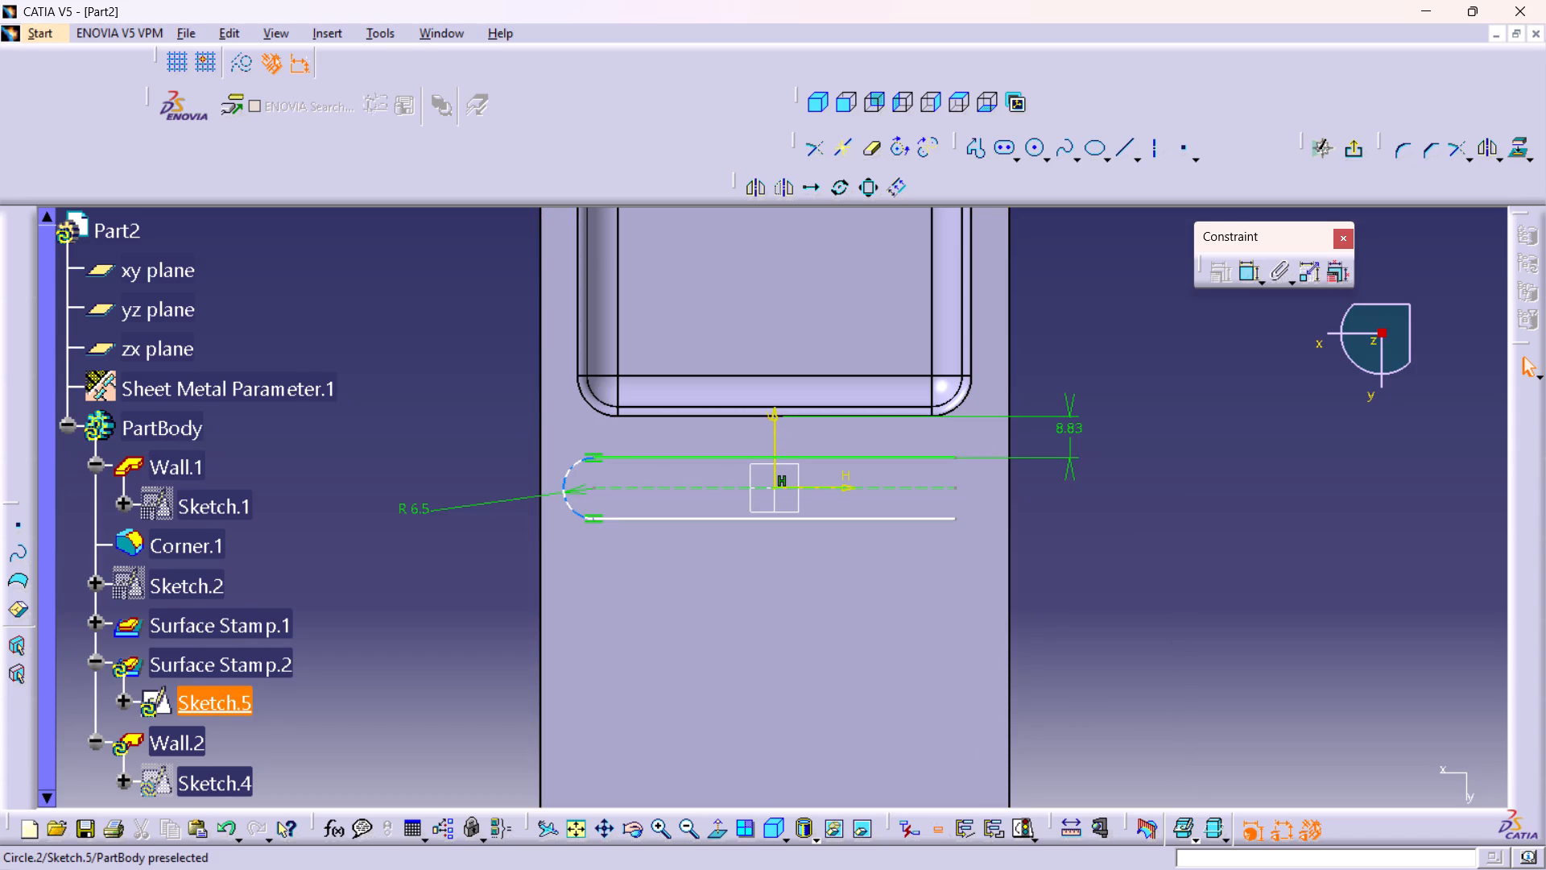
left_click(568, 476)
right_click(568, 476)
left_click(632, 760)
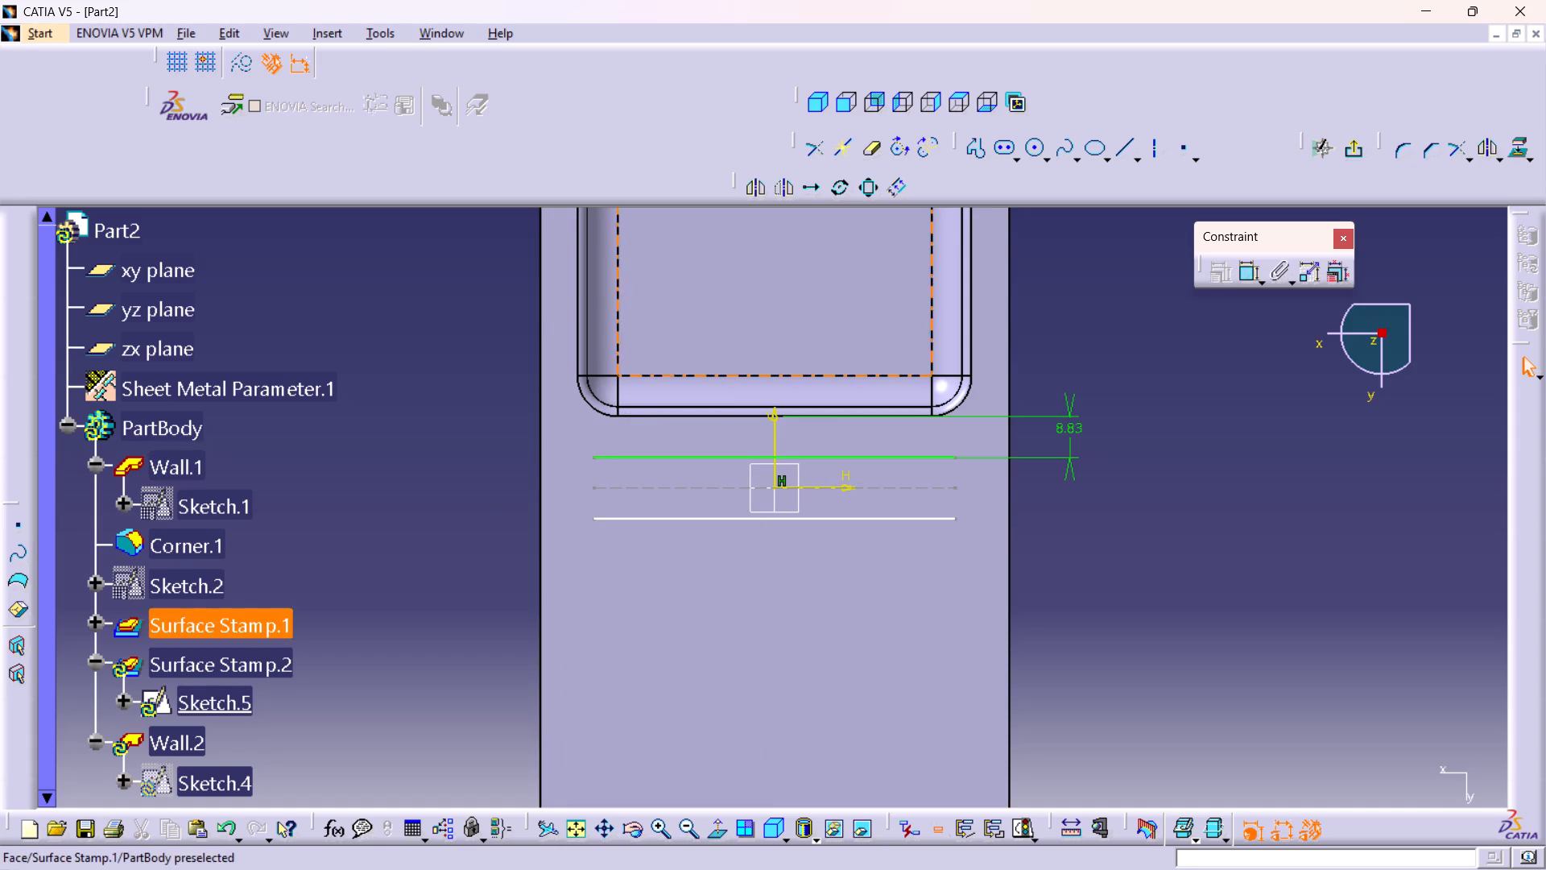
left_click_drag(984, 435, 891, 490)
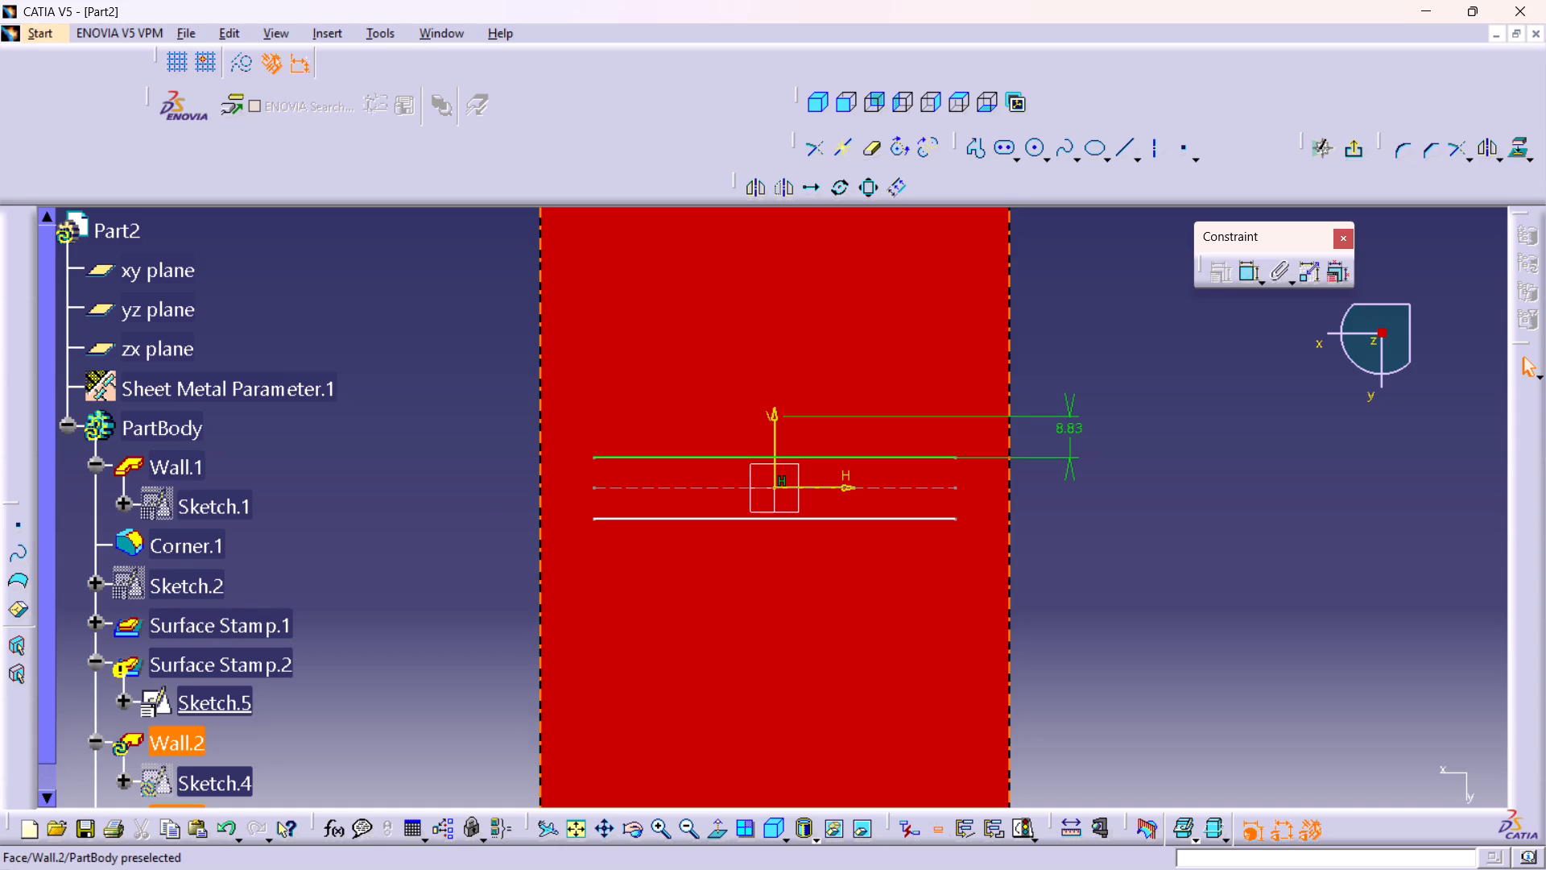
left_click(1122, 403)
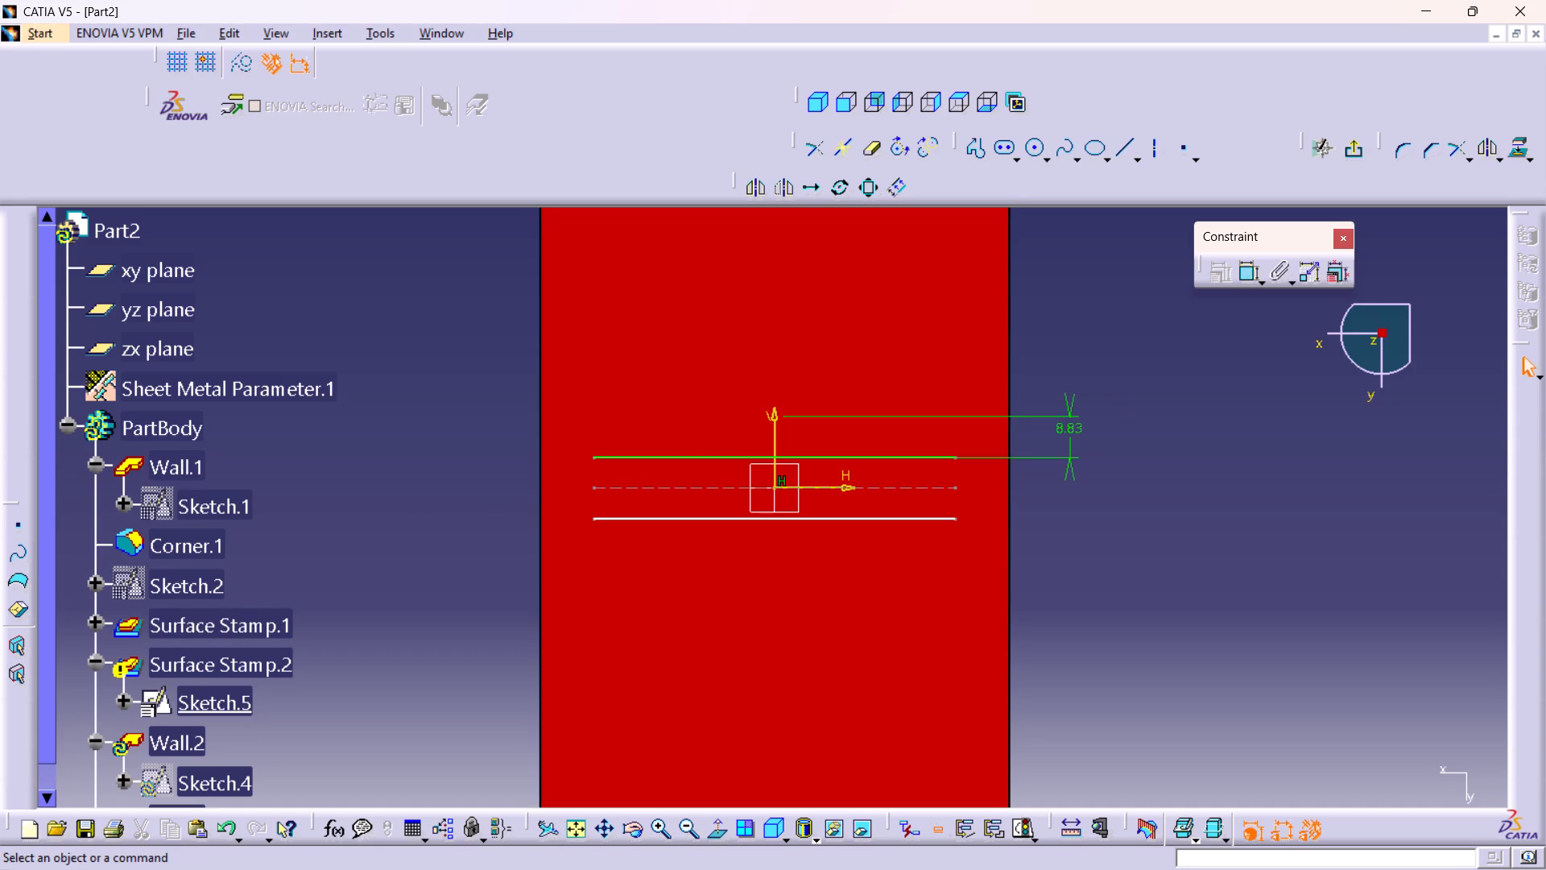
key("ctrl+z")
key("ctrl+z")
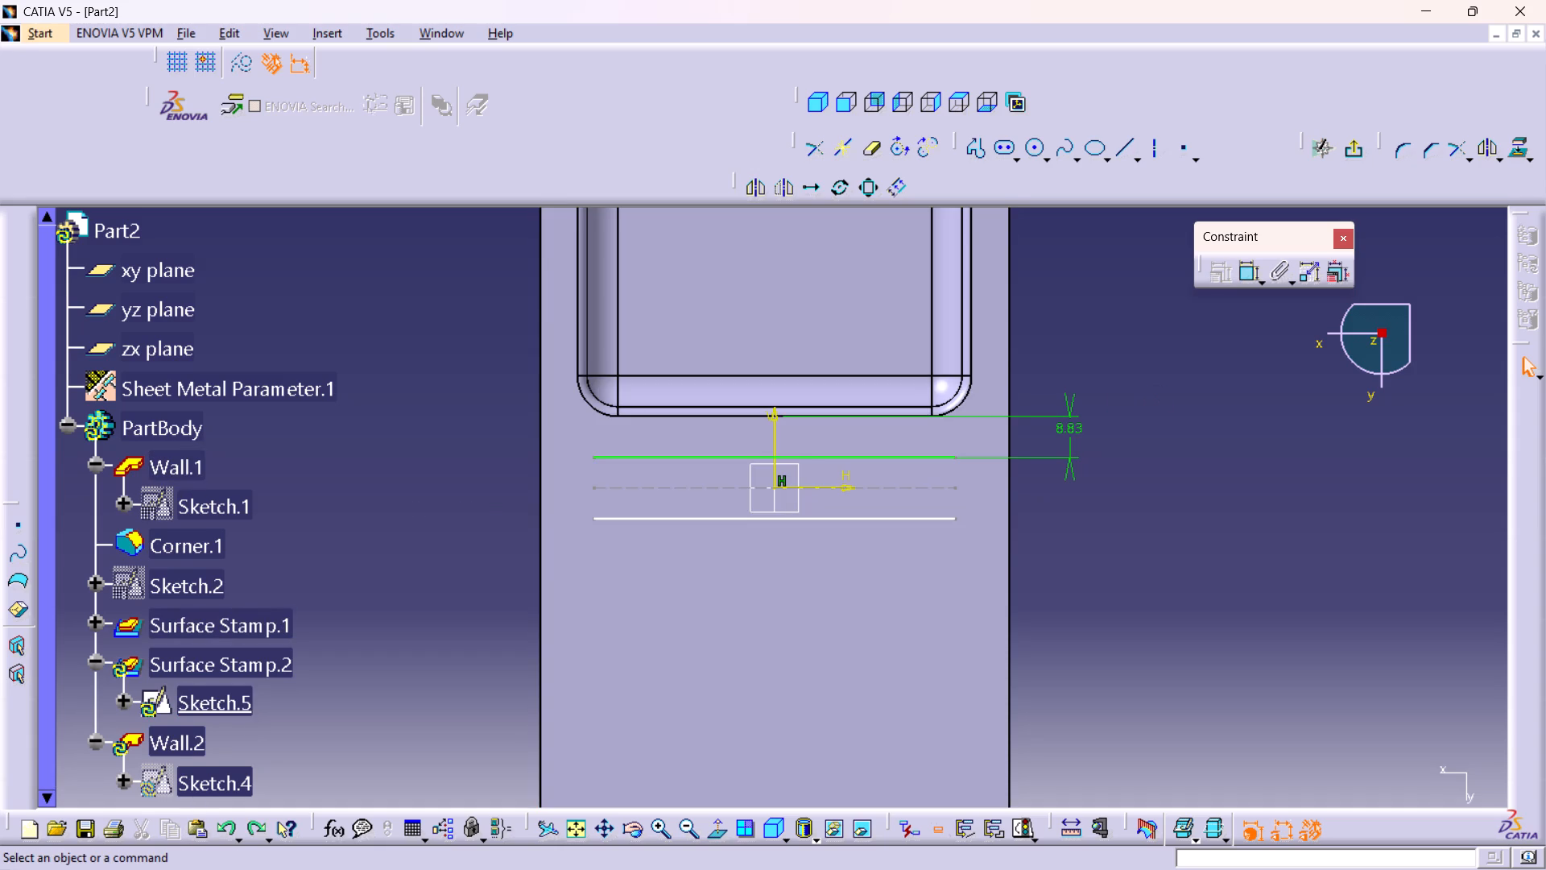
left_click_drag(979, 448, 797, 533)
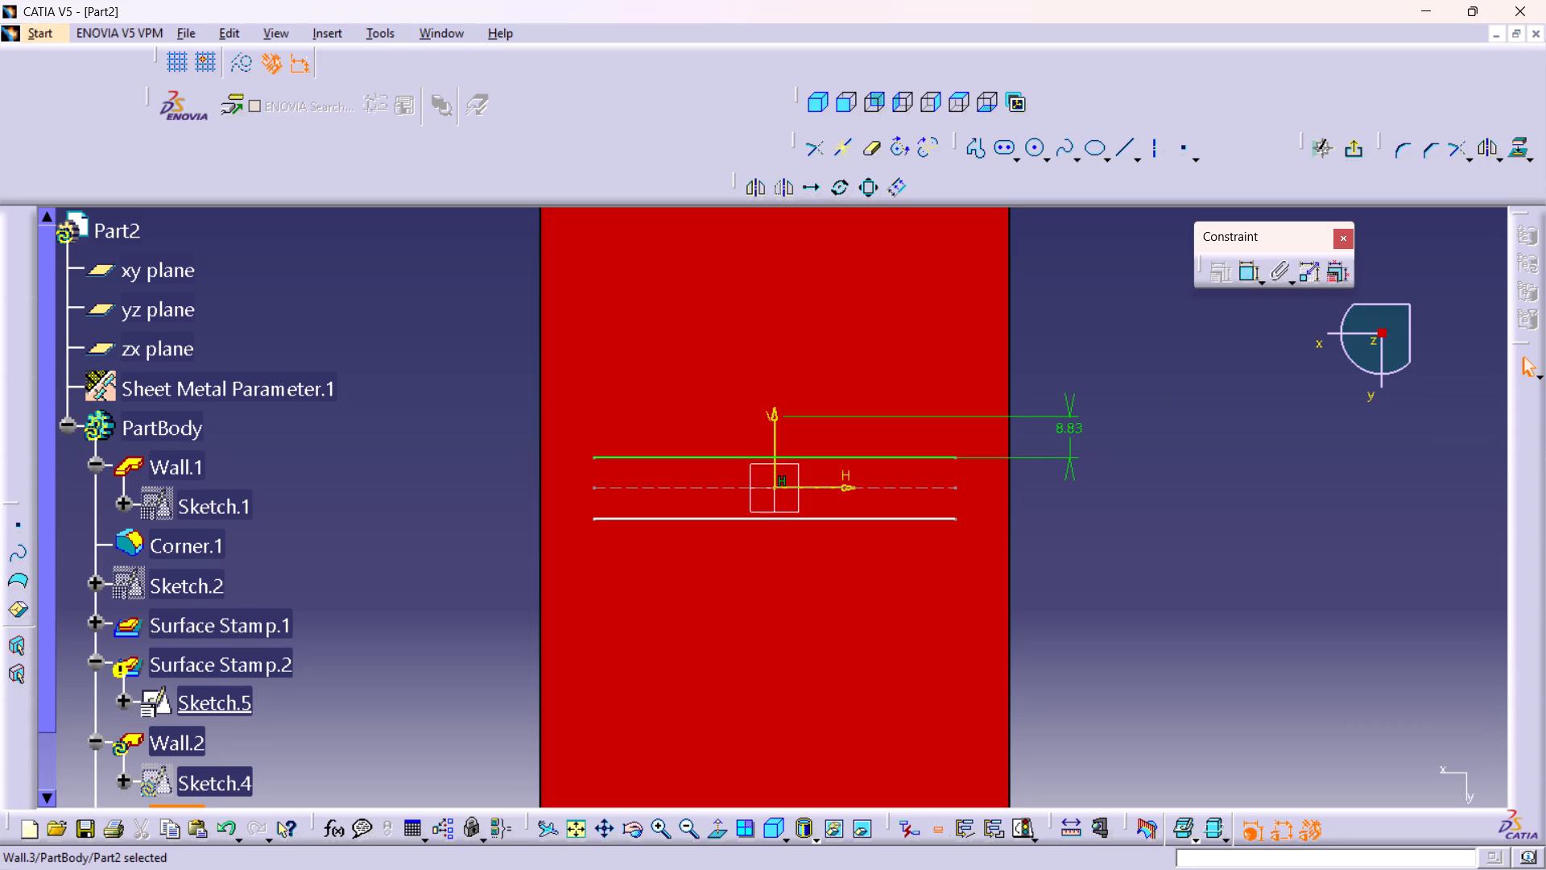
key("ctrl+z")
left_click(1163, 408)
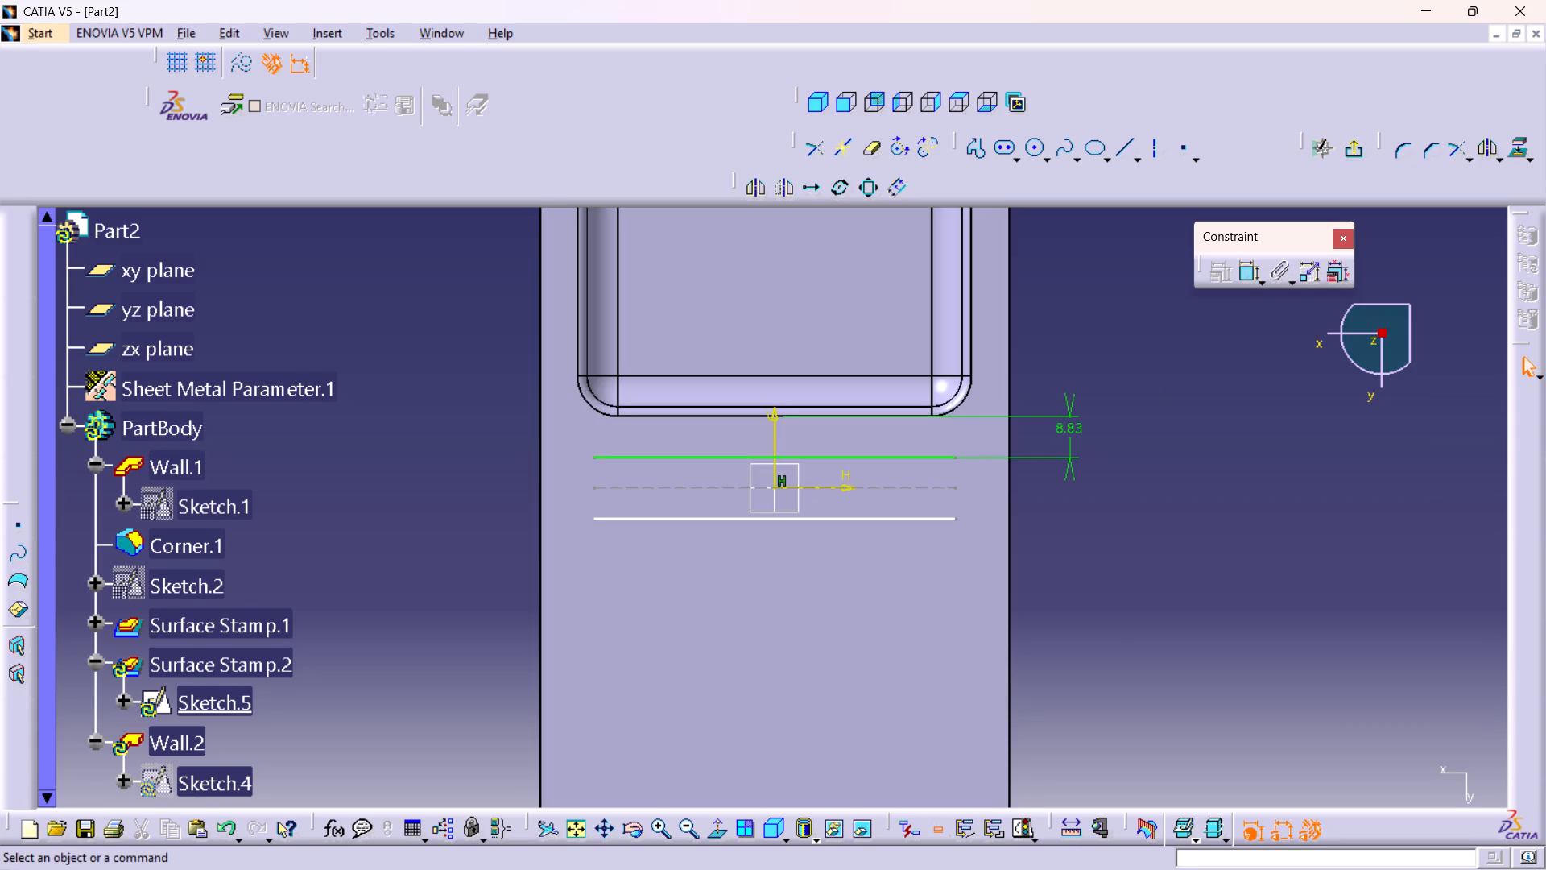
Delete the elongated hole's remaining lines and constraints from Sketch.5.
left_click_drag(1110, 380, 564, 610)
key("Delete")
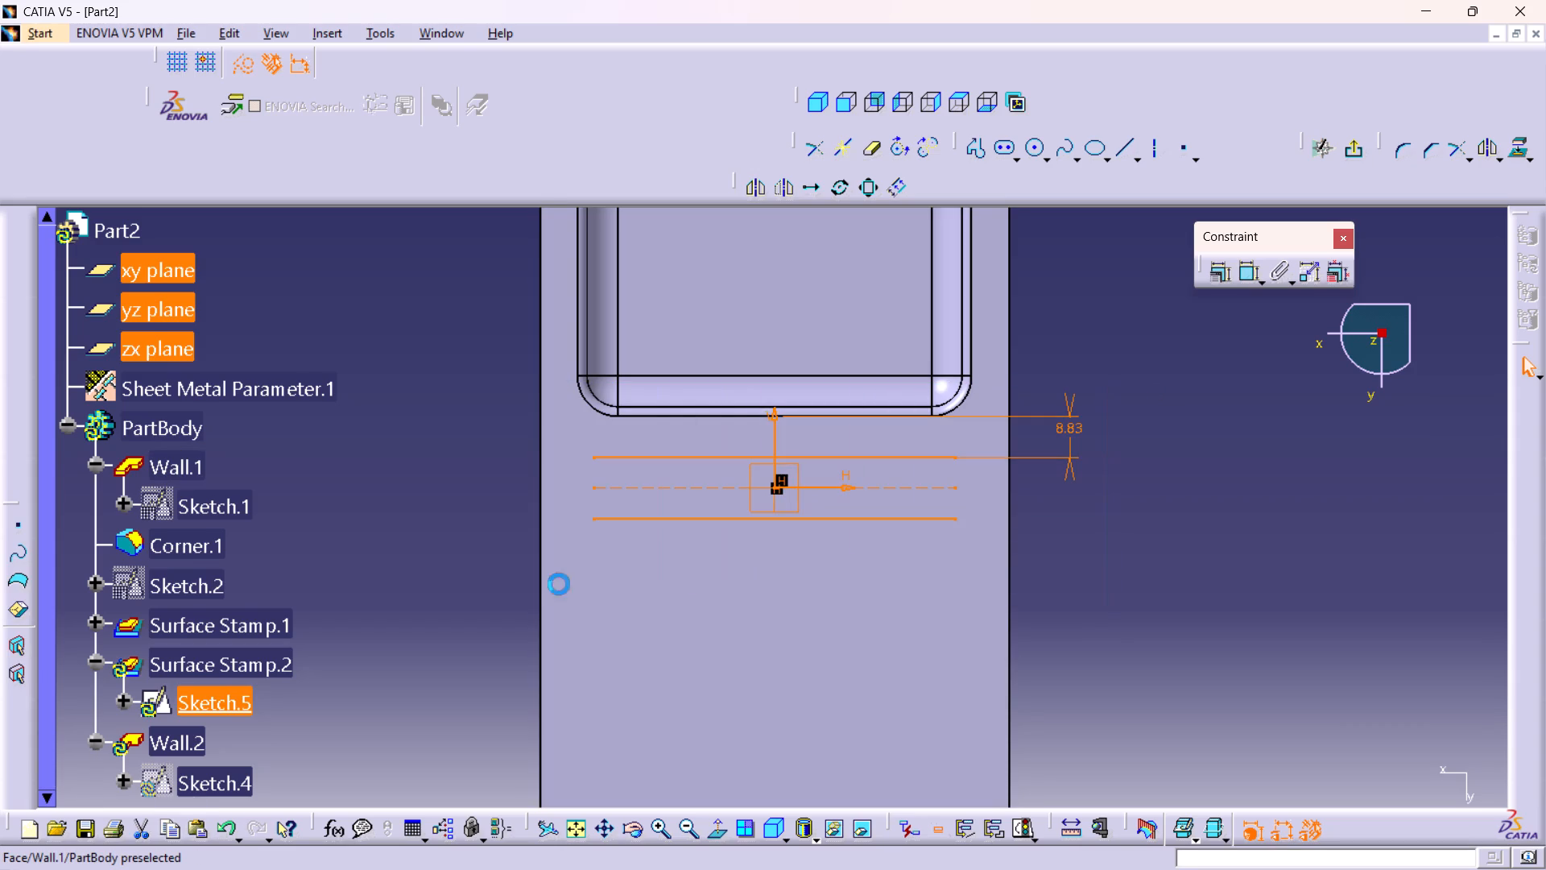
Draw a centered rectangle about 83 mm wide on the vertical axis, just beyond the deep stamp's edge.
left_click(1013, 149)
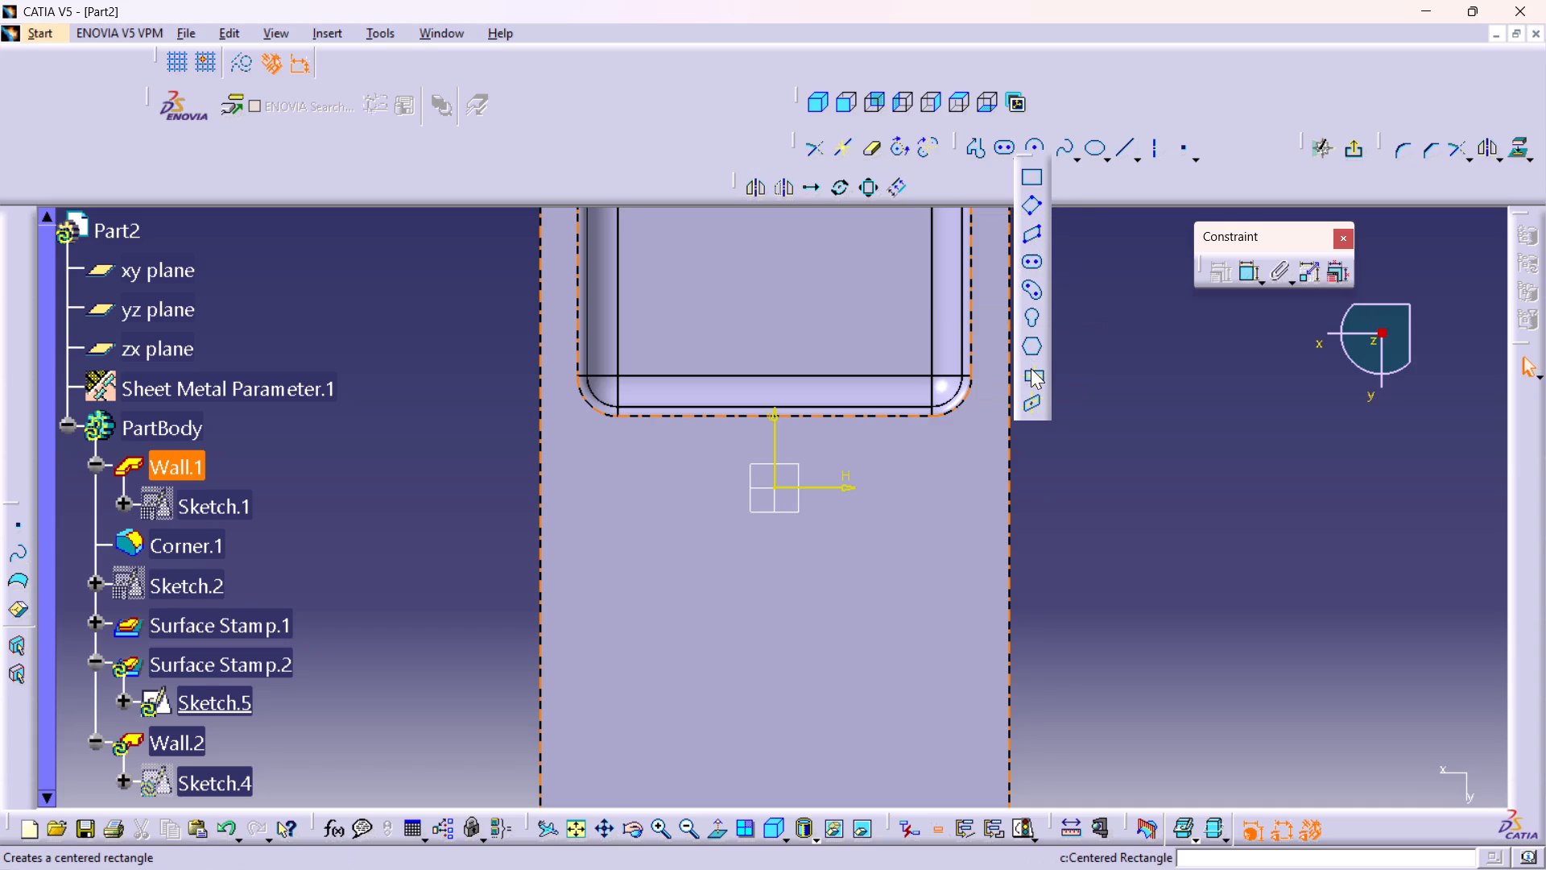
double_click(1031, 368)
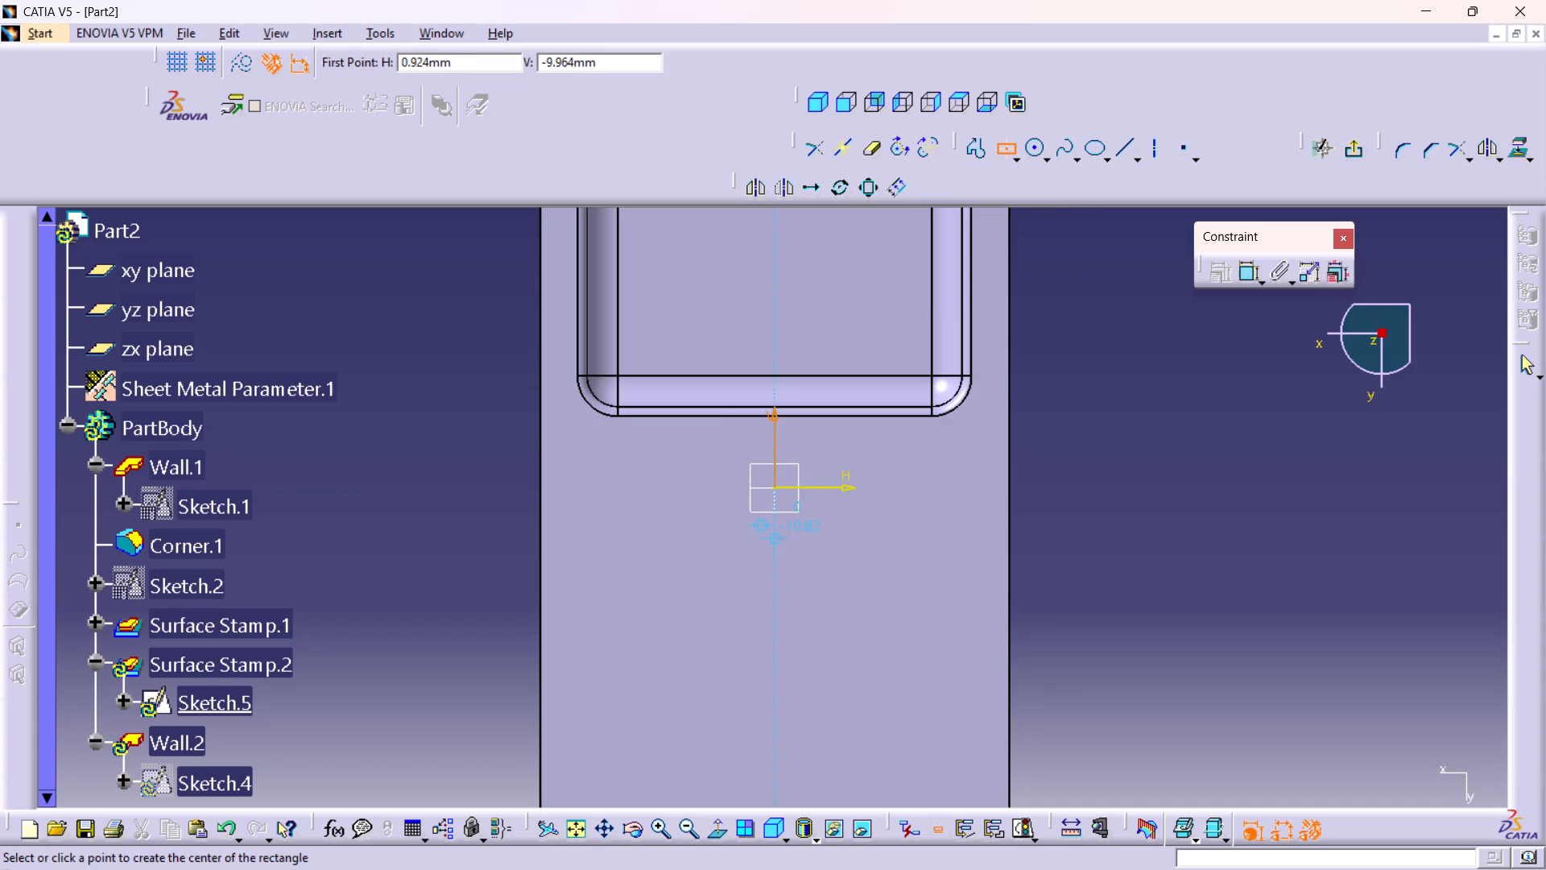
left_click(773, 542)
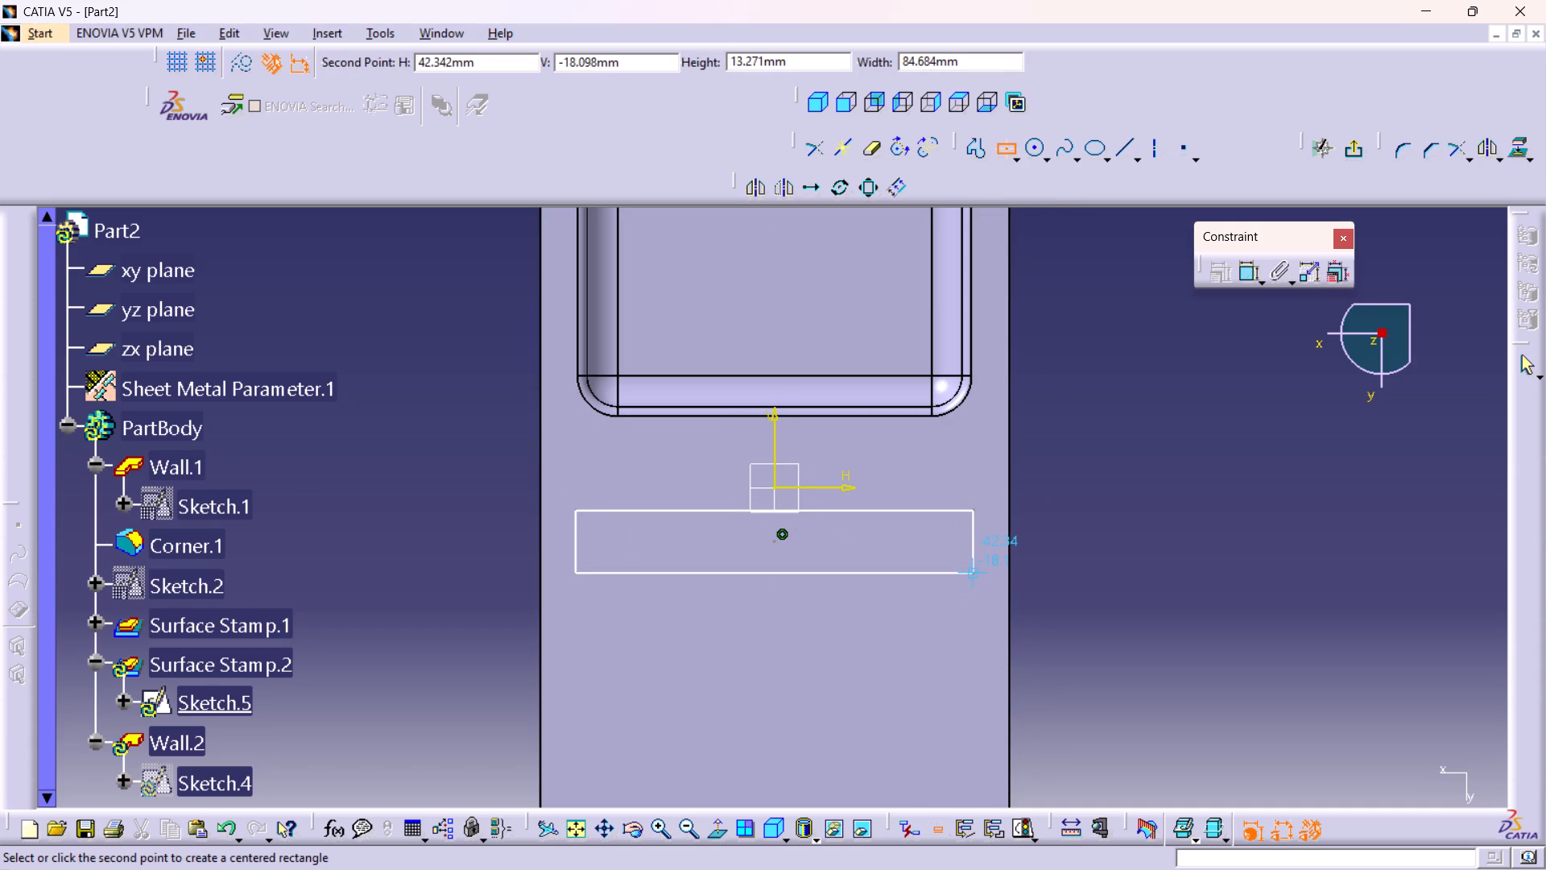
left_click(966, 575)
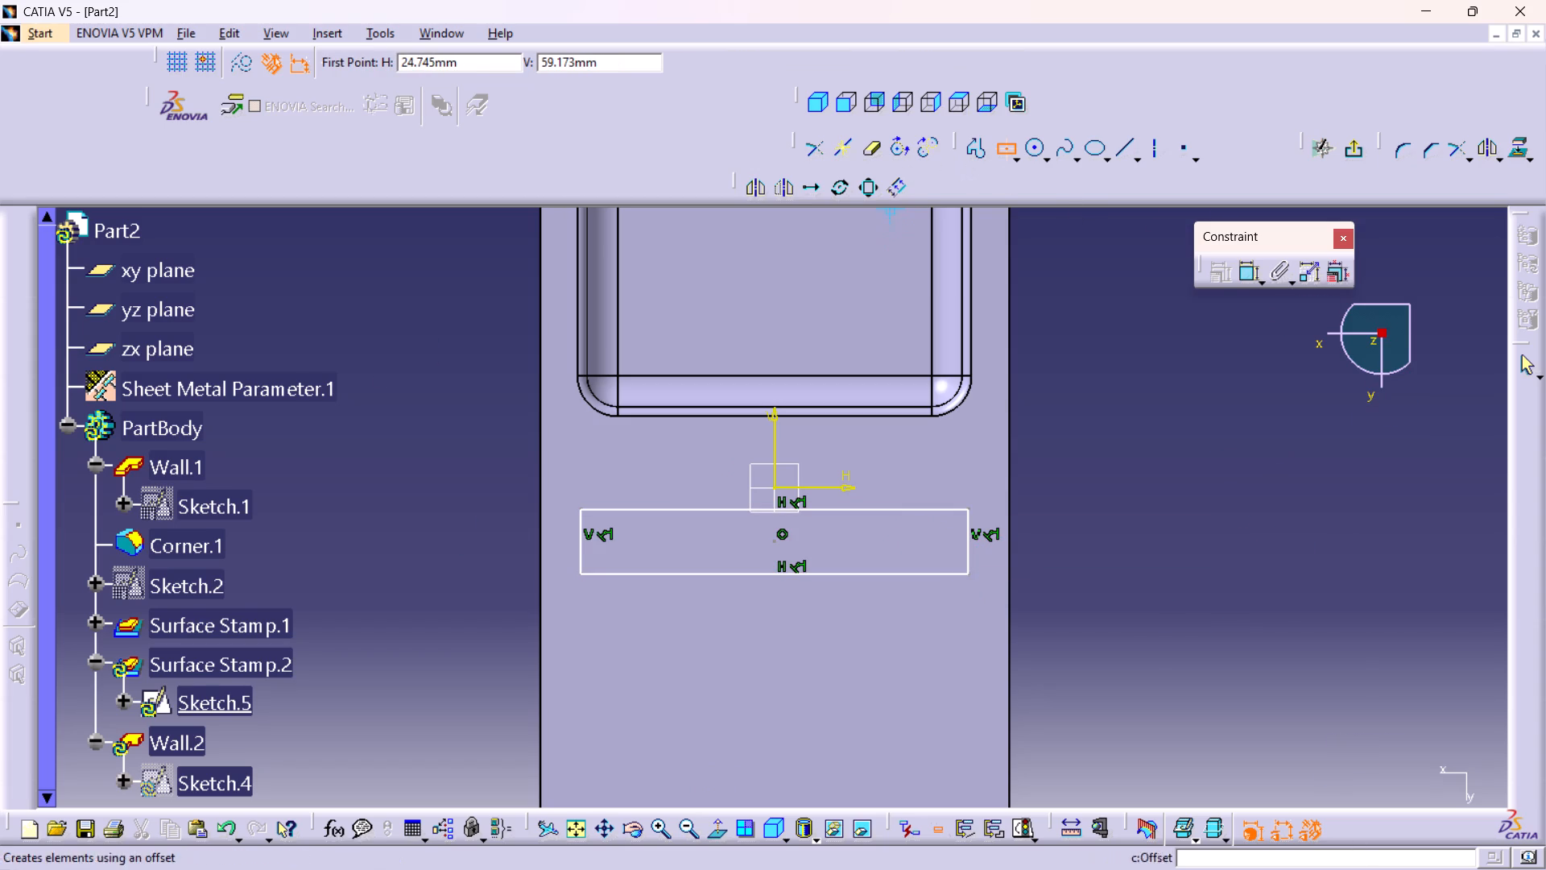
Constrain the distance between the deep stamp's edge and the rectangle's nearest long side to 8.83 mm.
double_click(1241, 278)
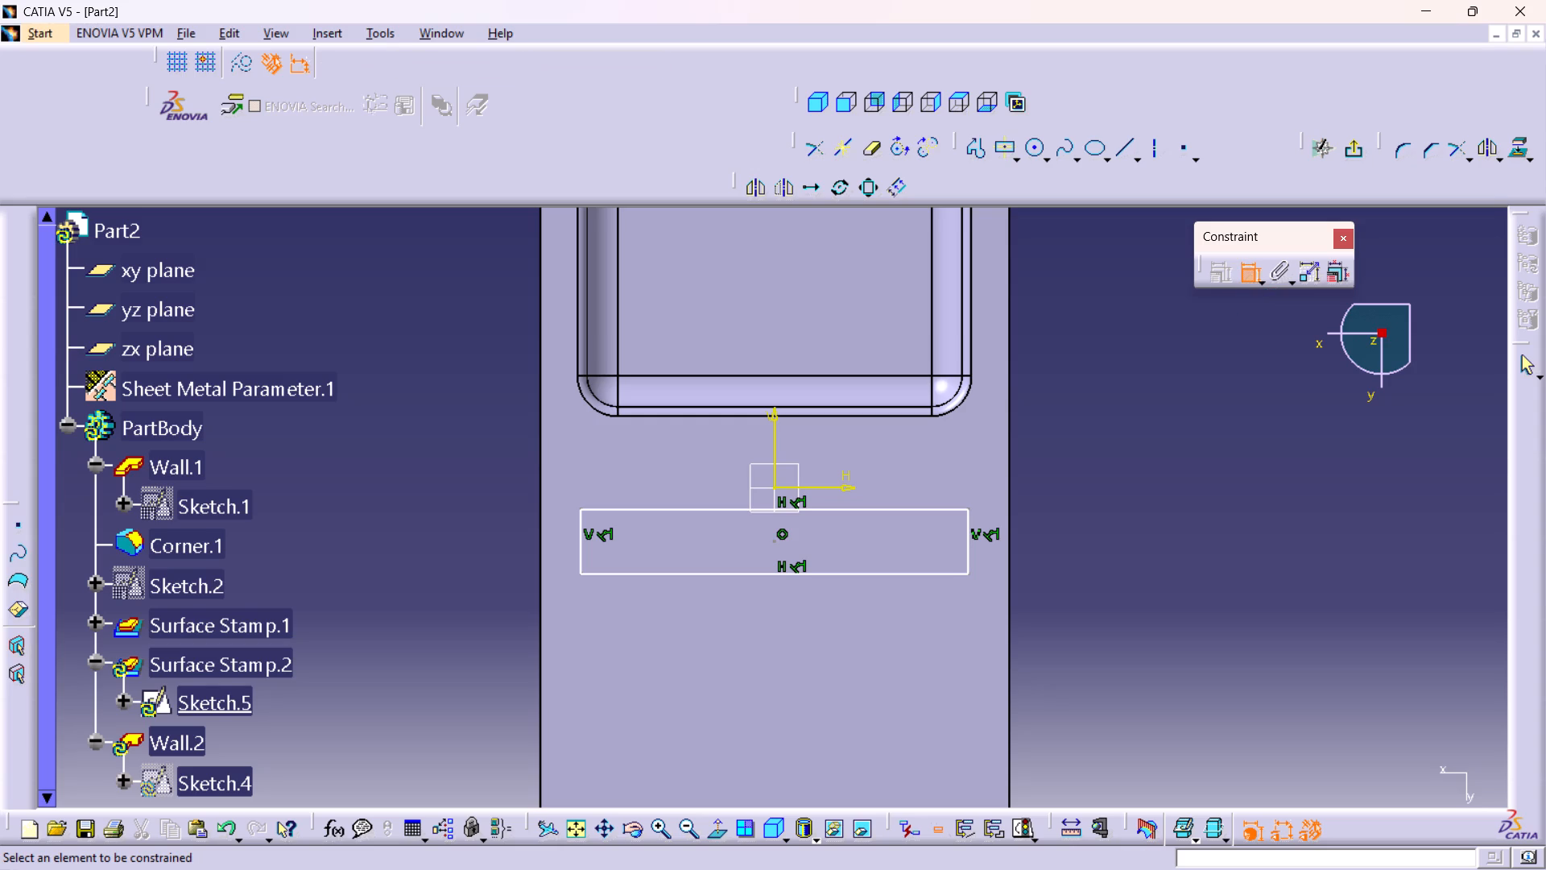
left_click(874, 508)
left_click_drag(856, 412, 863, 417)
left_click(1126, 465)
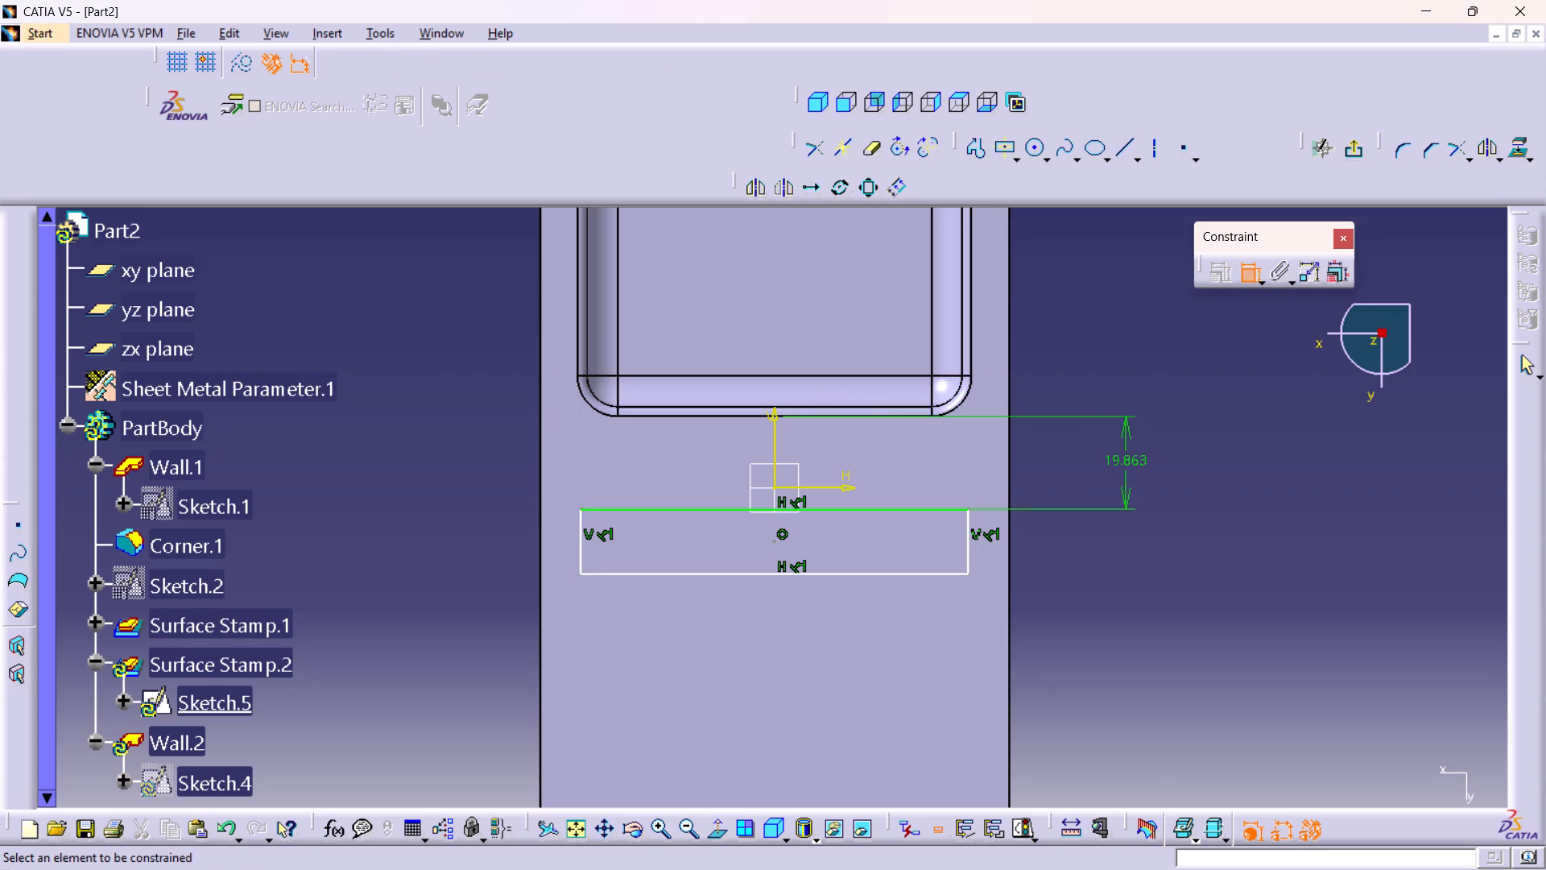
double_click(1125, 461)
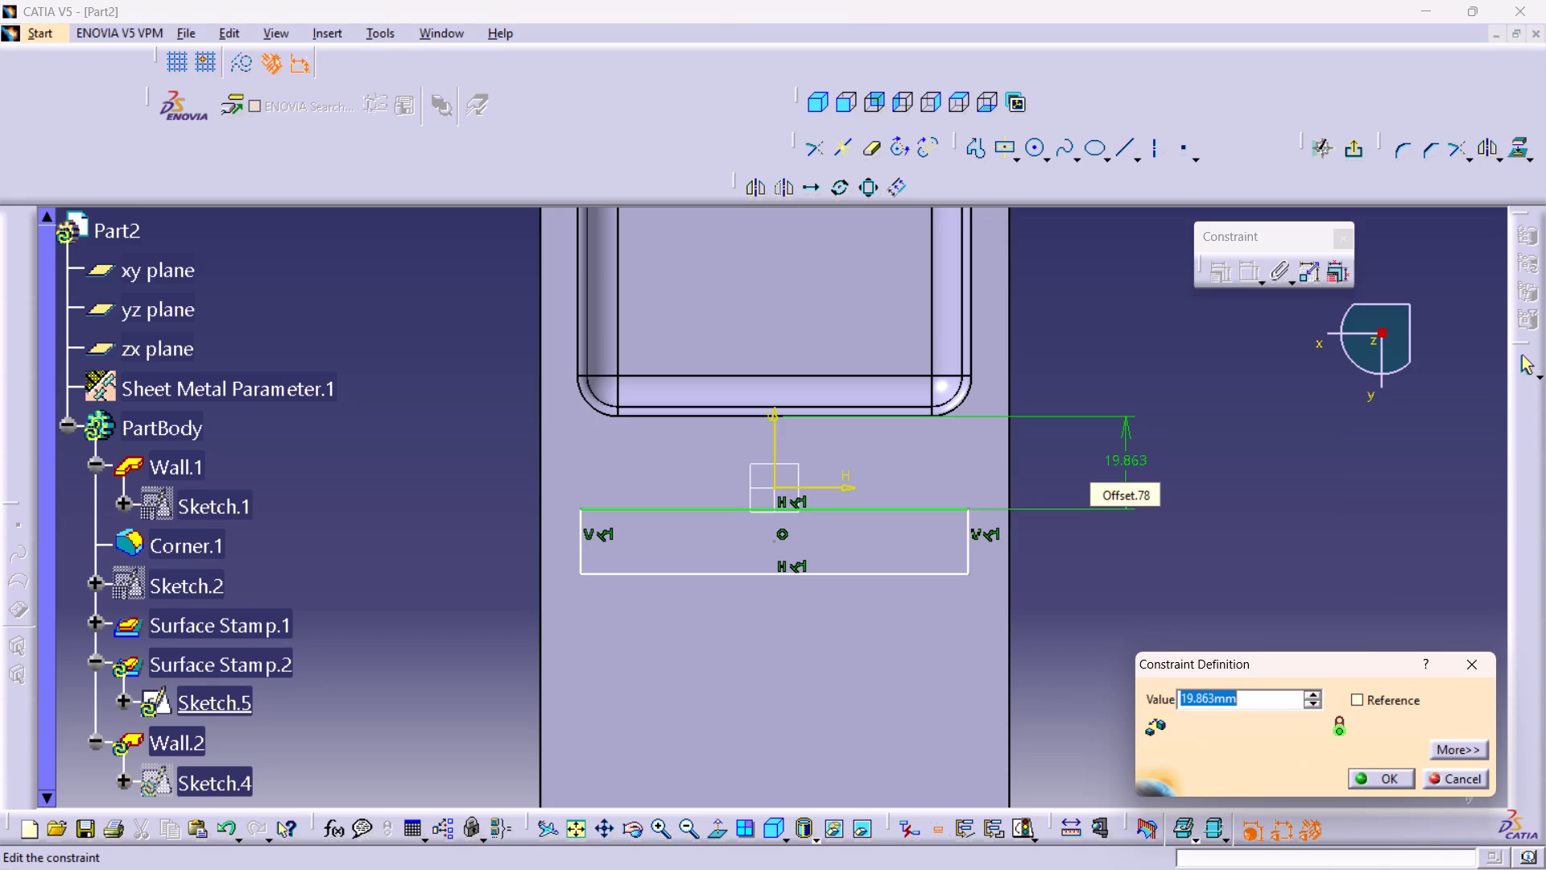
type("8.83")
key("Return")
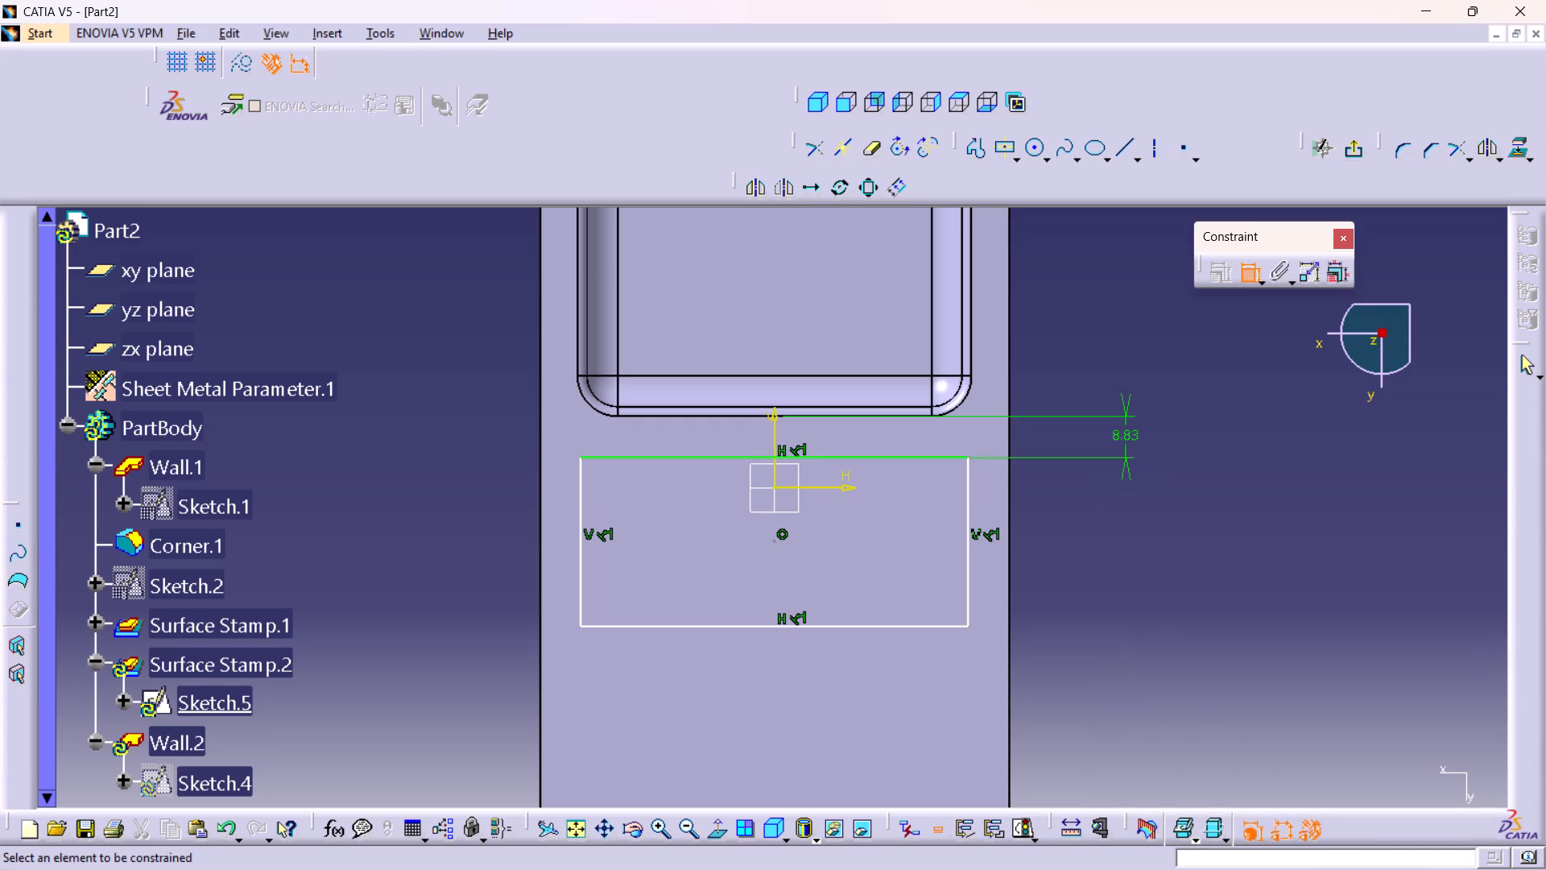
Constrain the distance between the rectangle's two long sides to 15 mm.
left_click(899, 624)
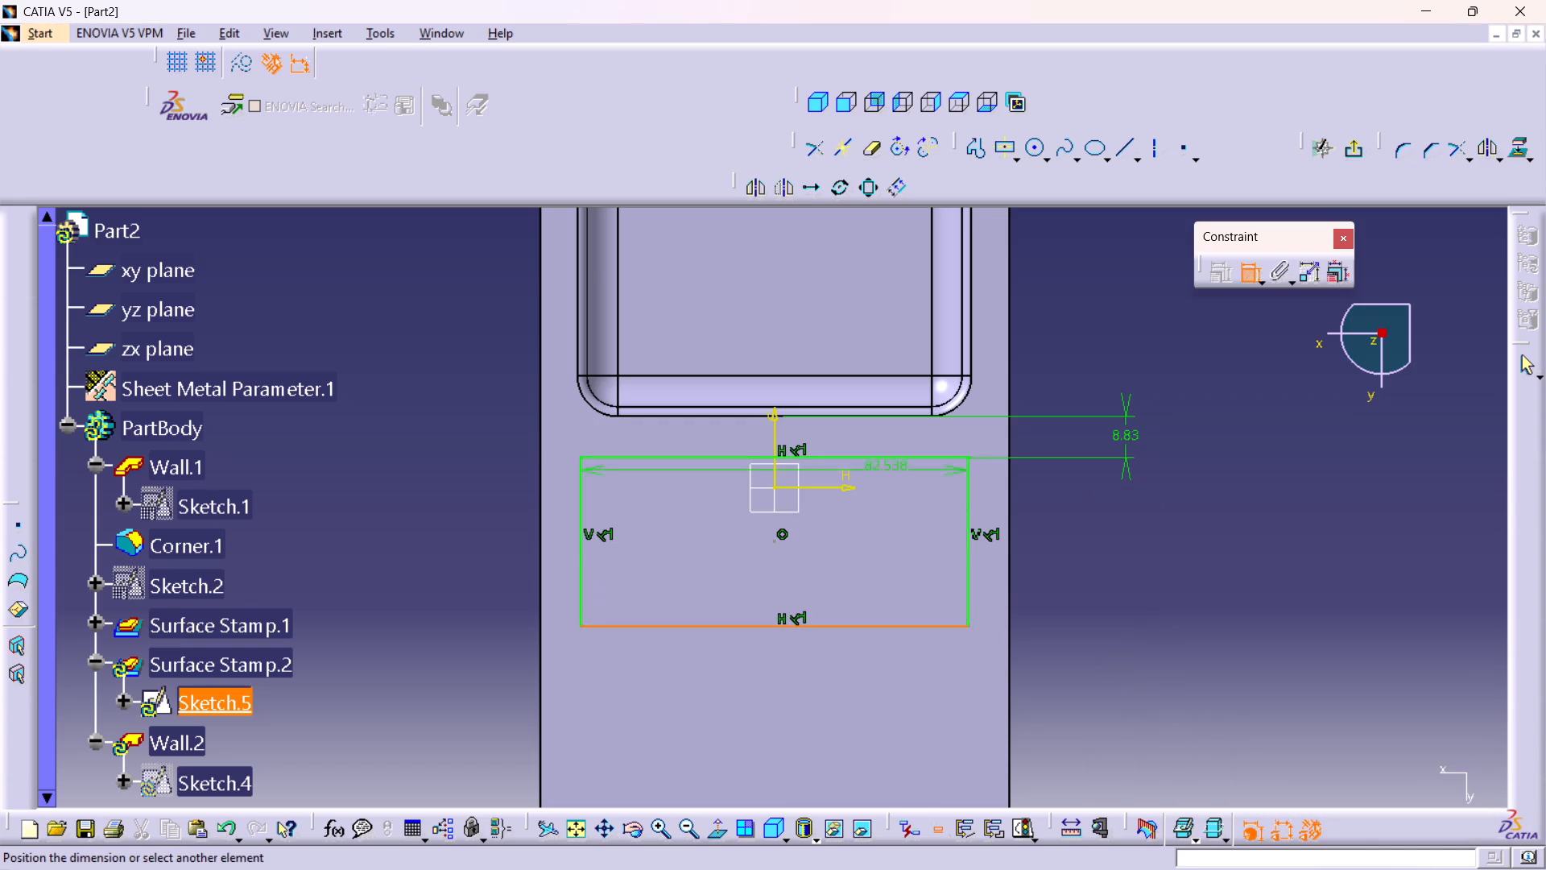
left_click(891, 453)
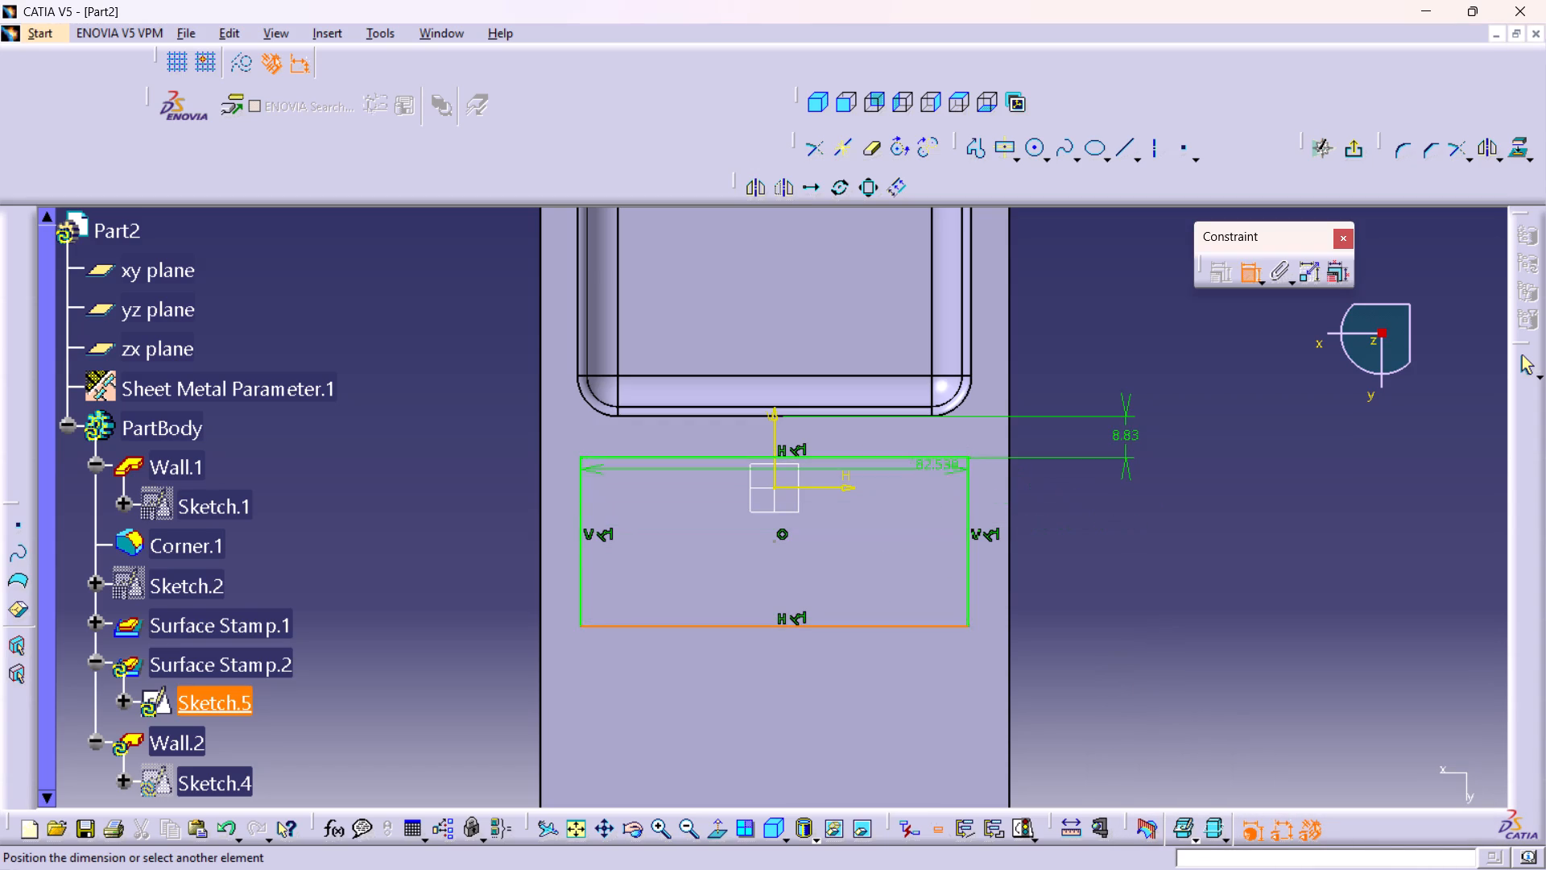
left_click(894, 457)
left_click(1139, 554)
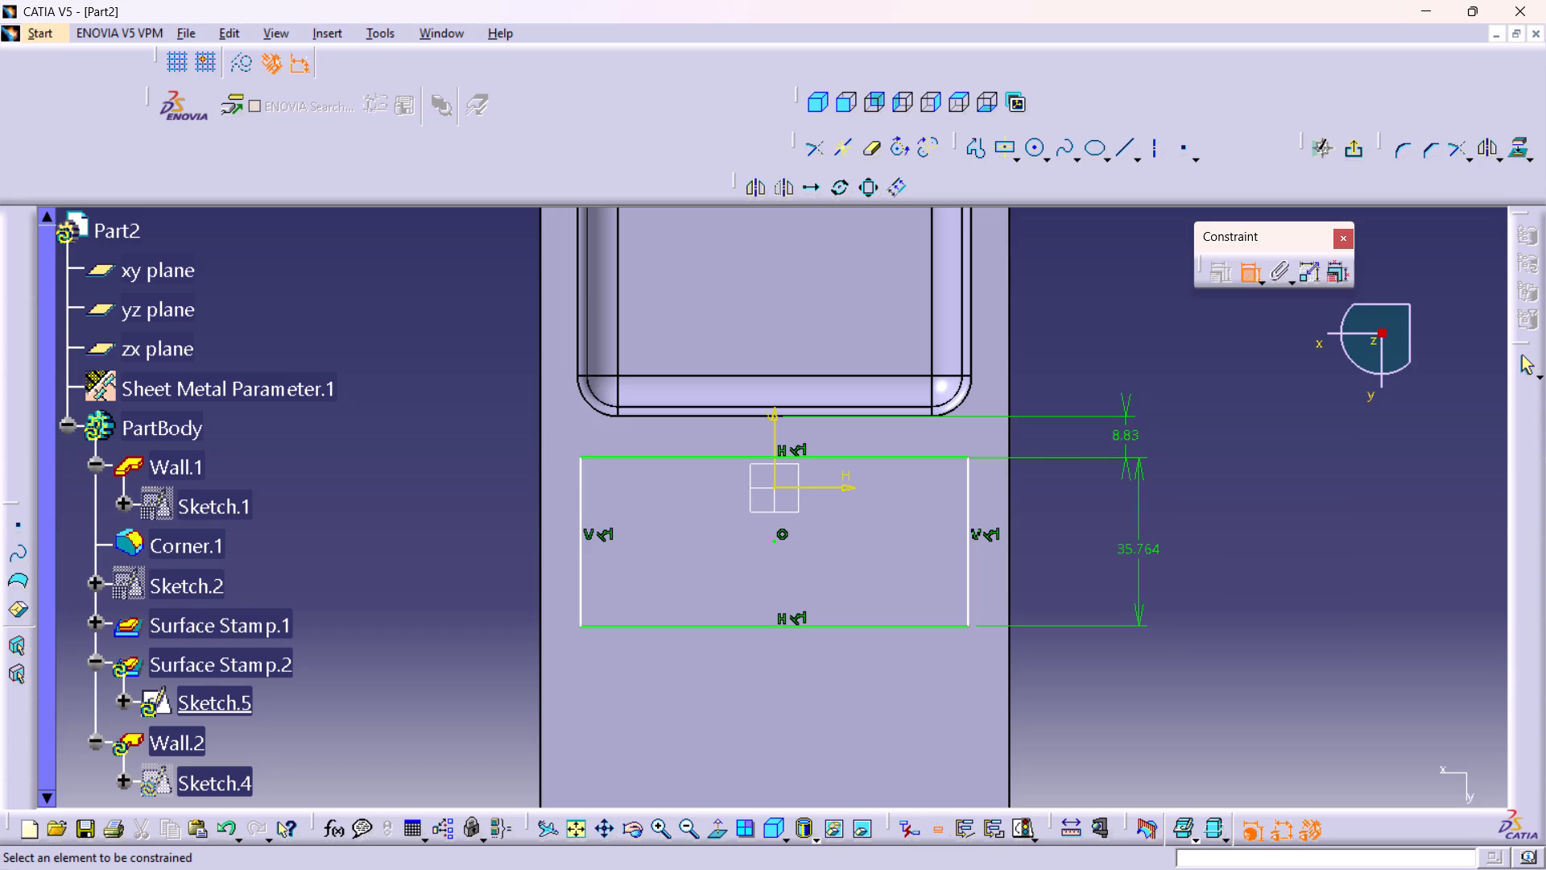
double_click(1140, 551)
type("15")
key("Return")
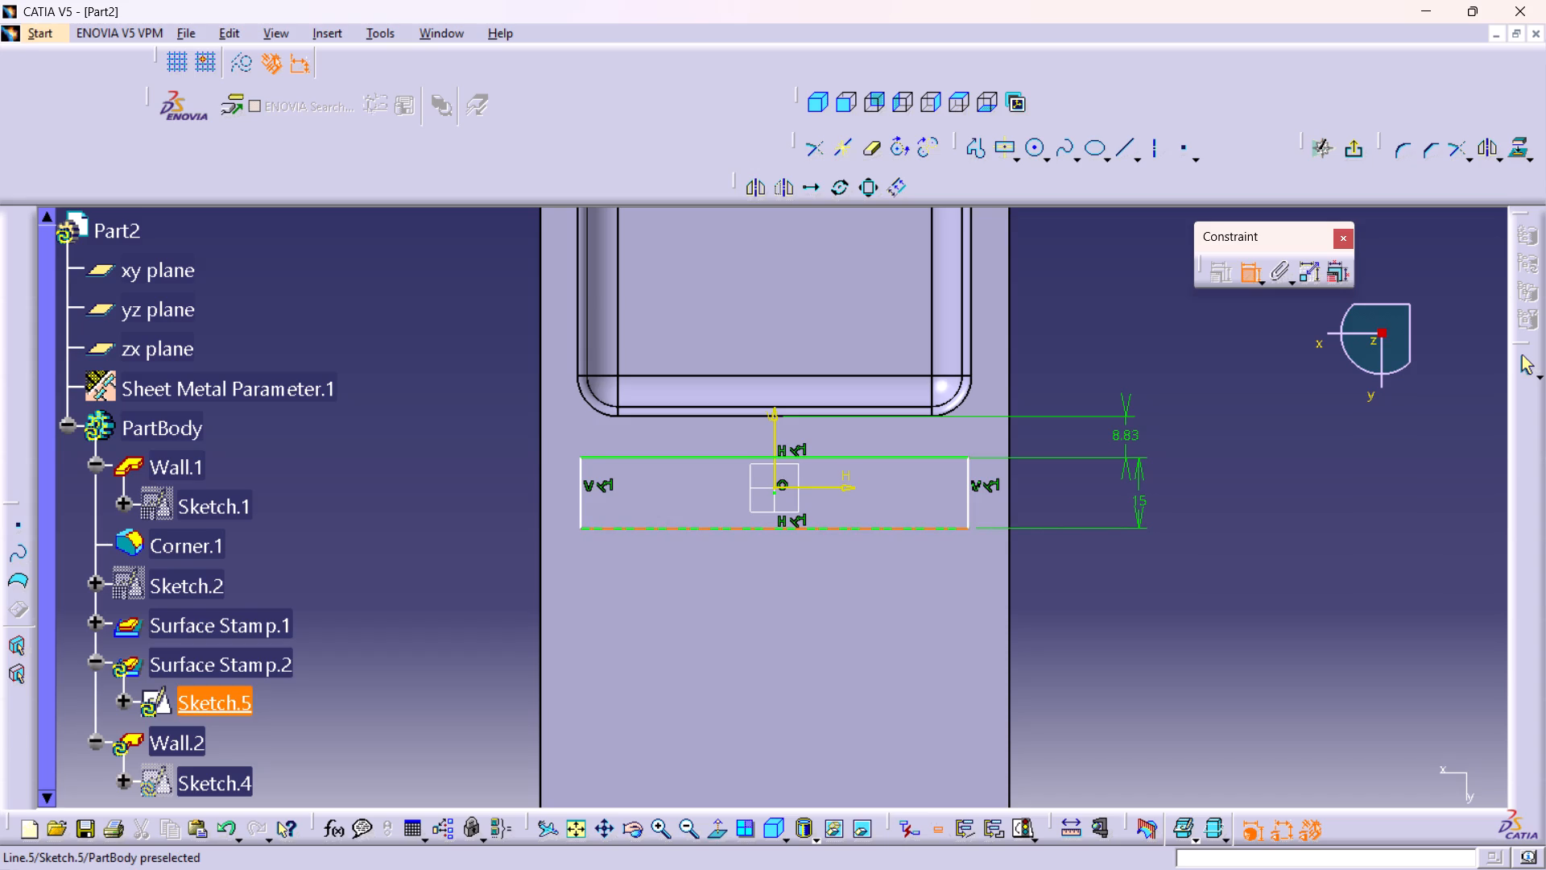
Constrain the rectangle's long side to 80 mm and exit the sketch.
left_click(681, 530)
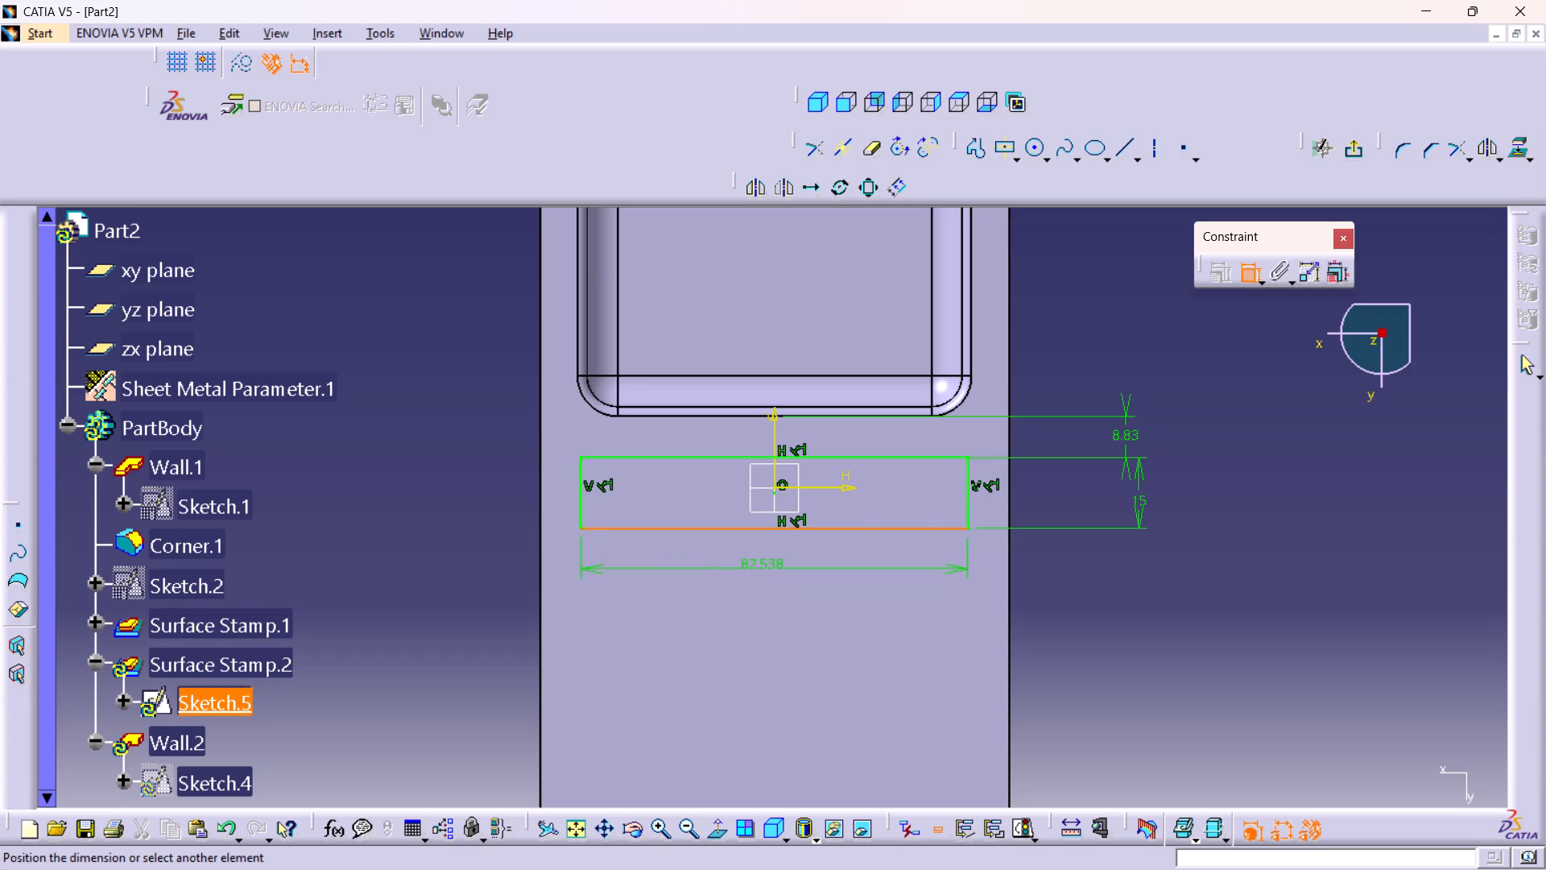
left_click(768, 570)
double_click(758, 565)
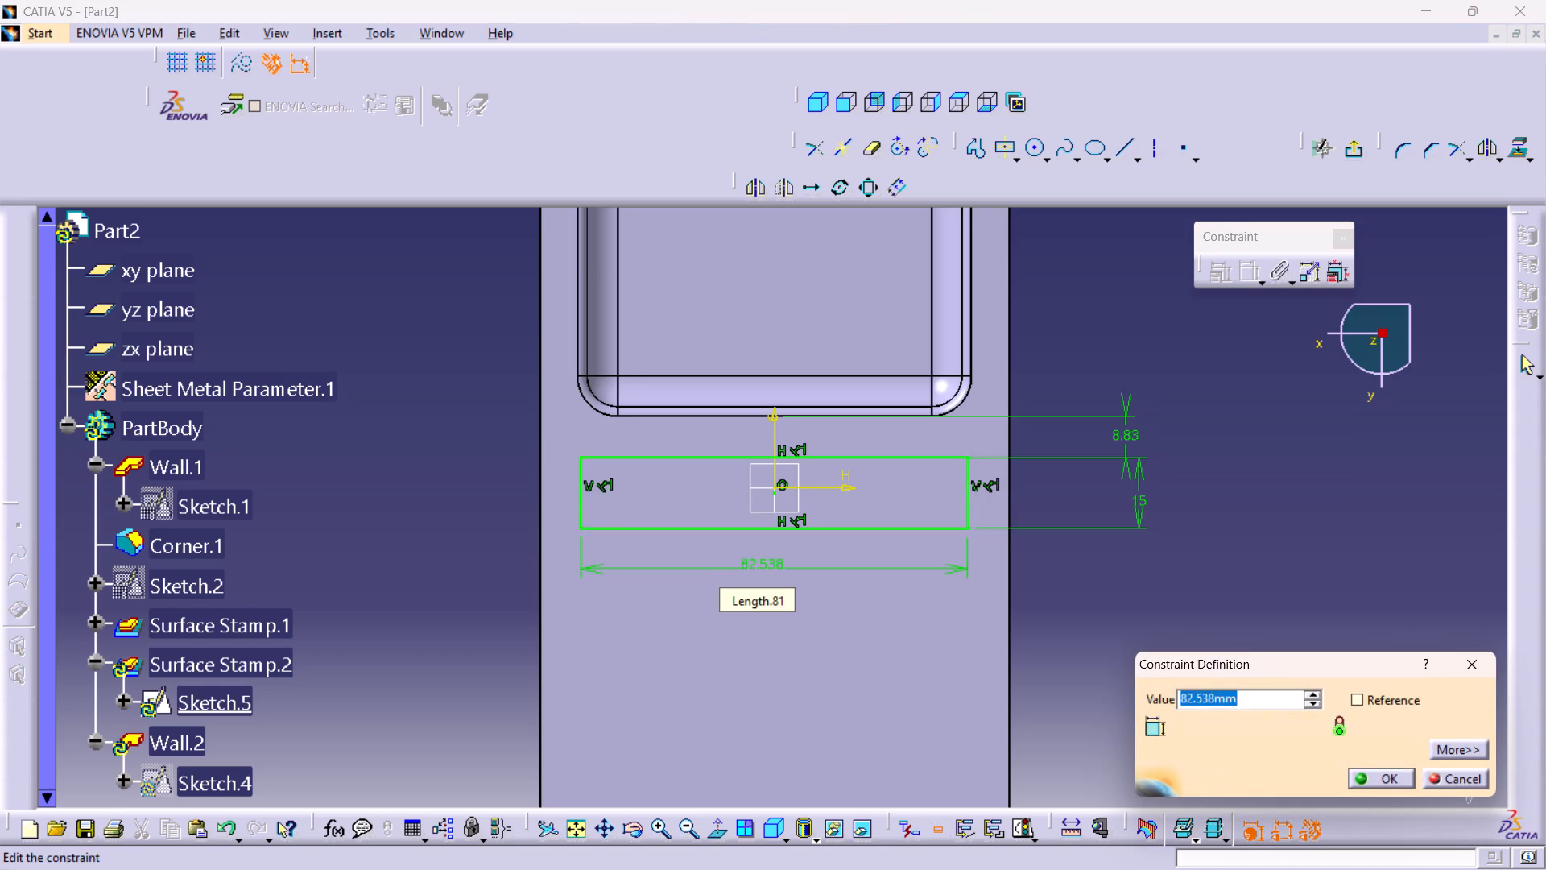
type("80")
key("Return")
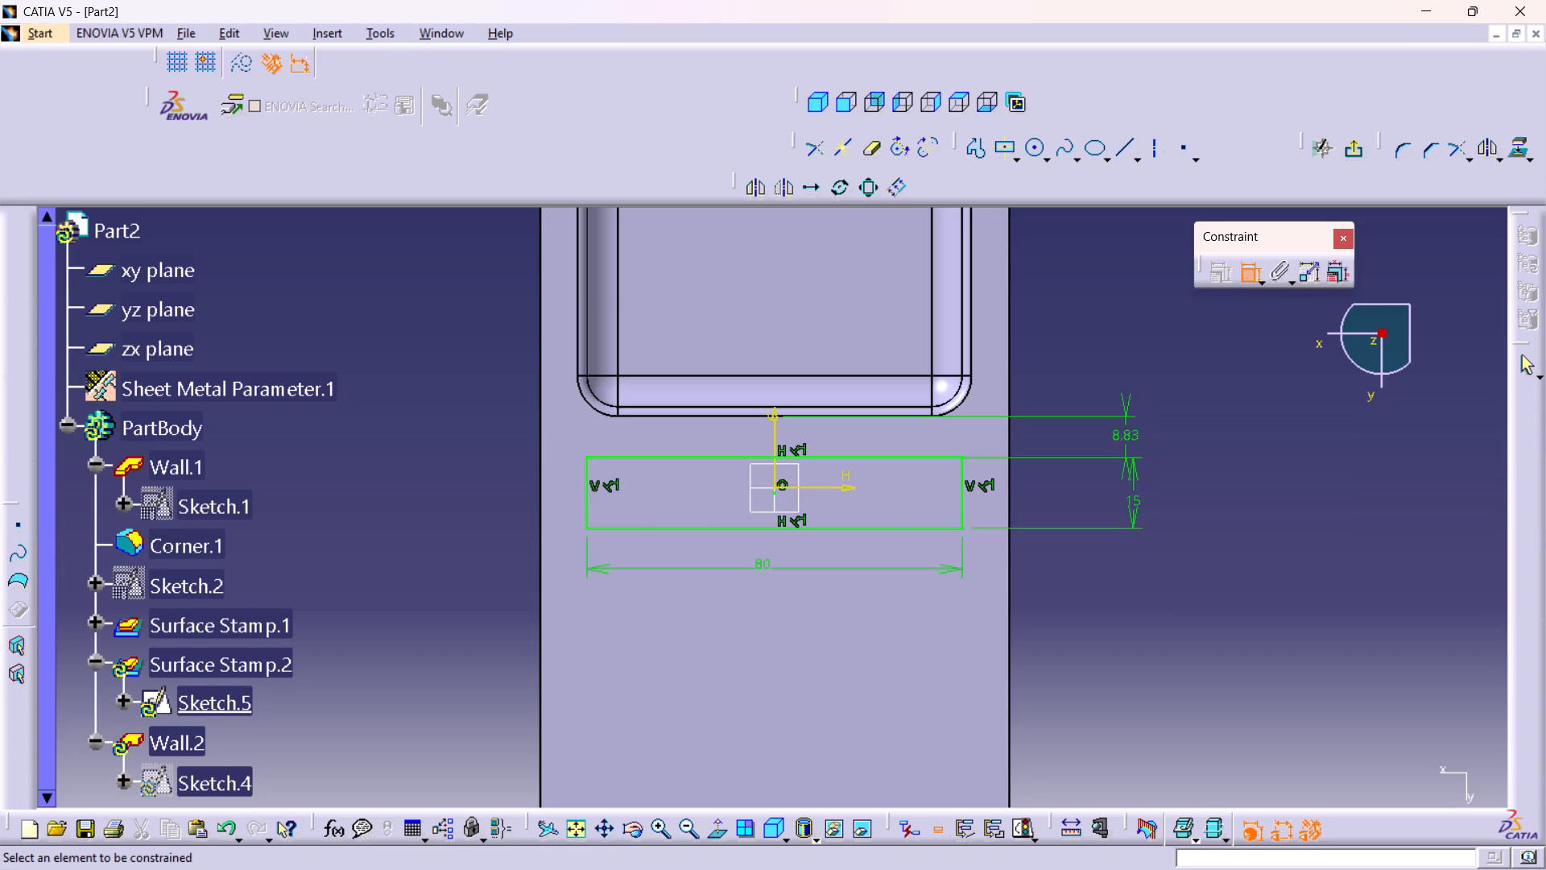
left_click(1356, 145)
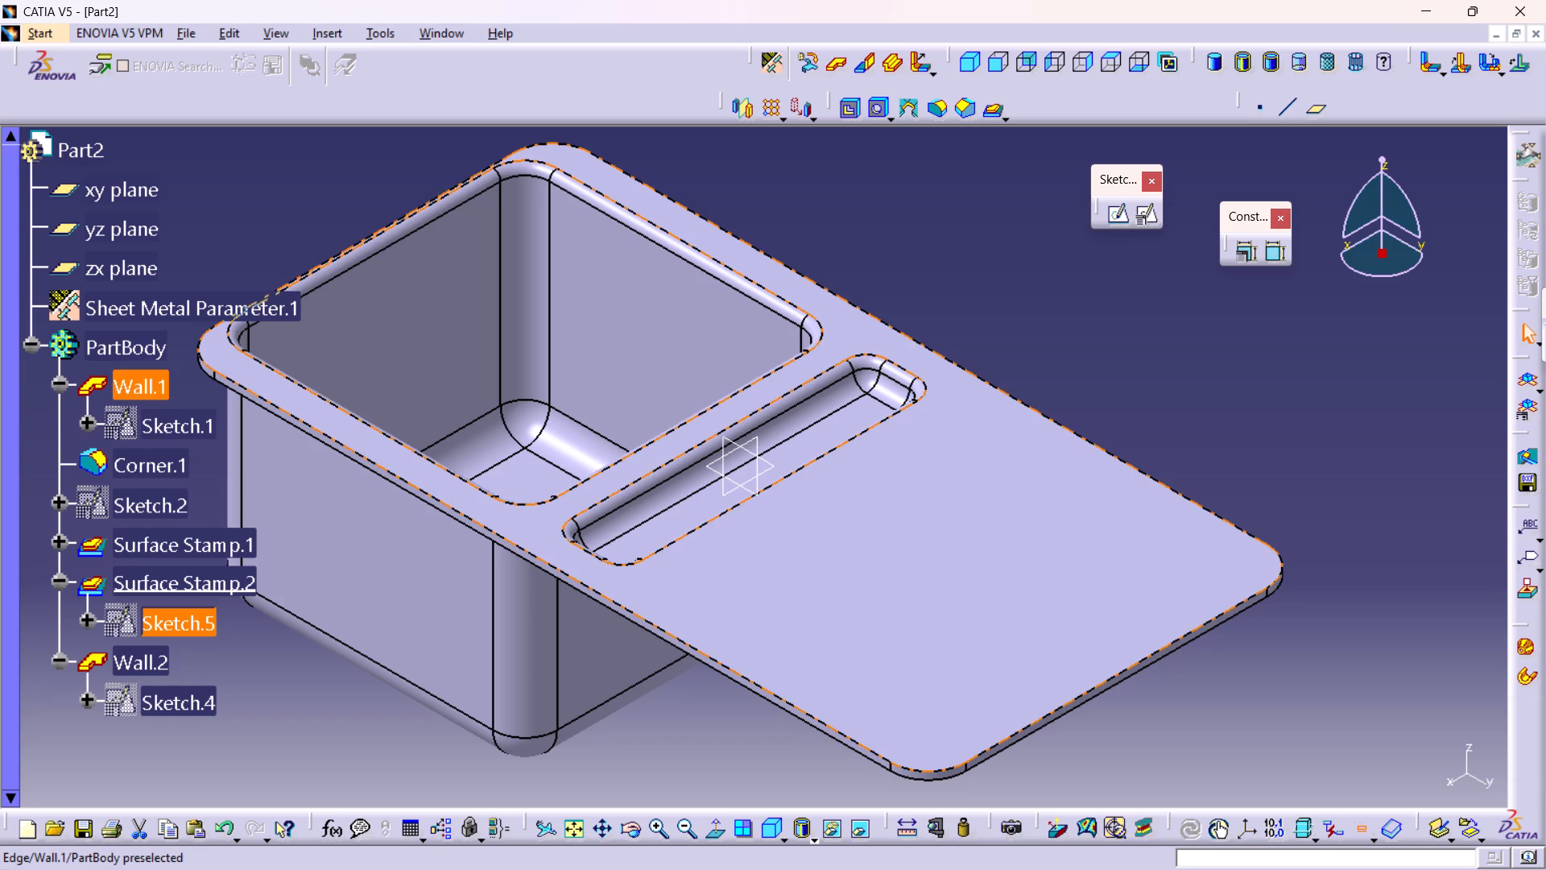
Examine the part from above and inspect the Wall.2 definition without changing it, then return to the isometric view.
left_click(1115, 68)
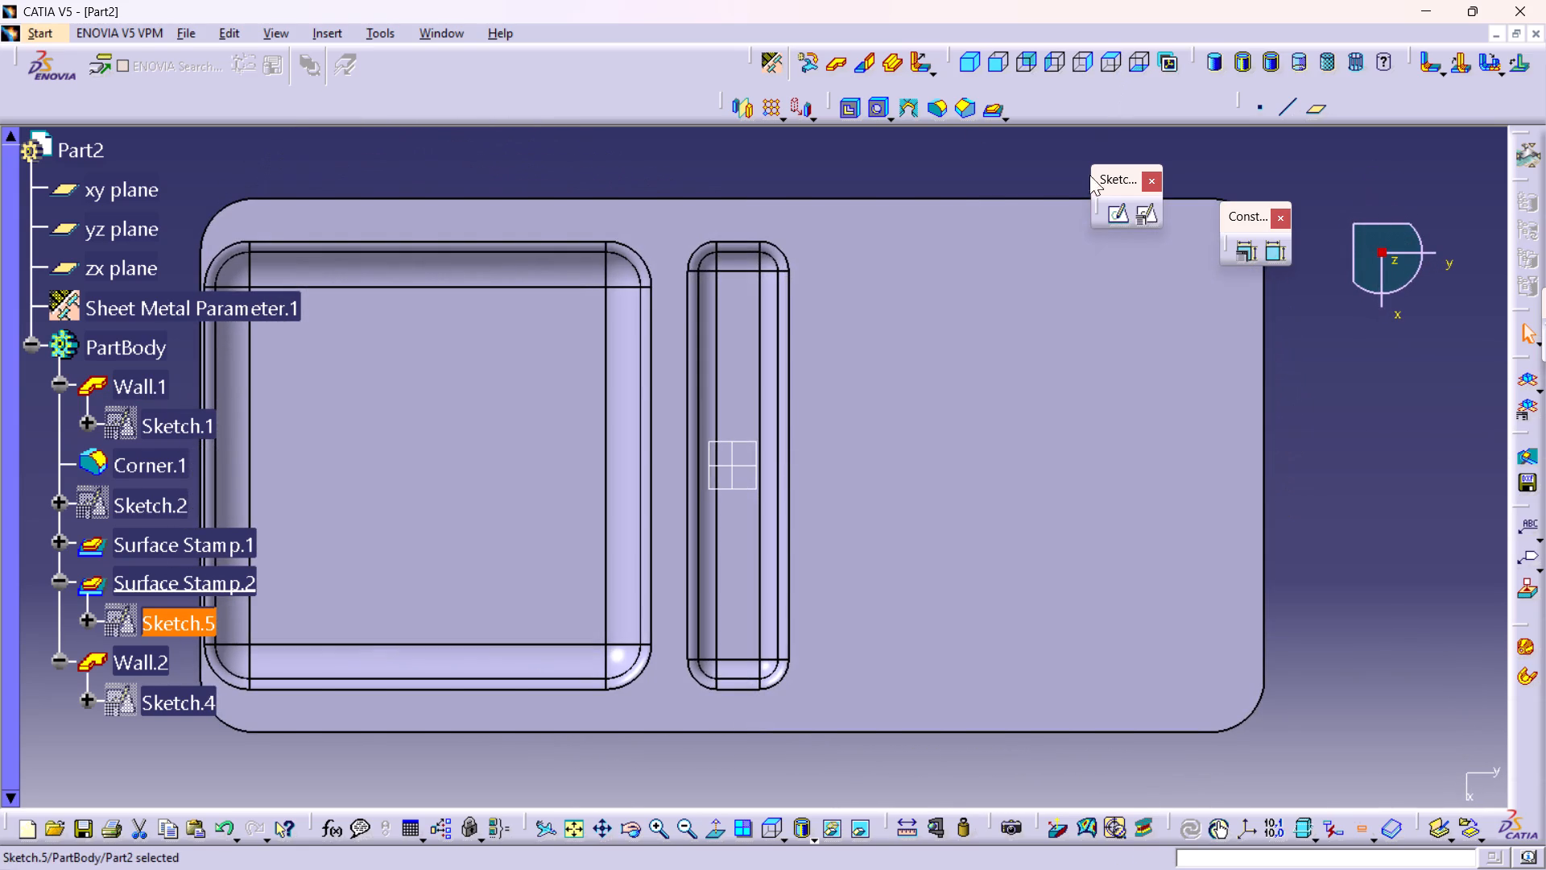
double_click(119, 652)
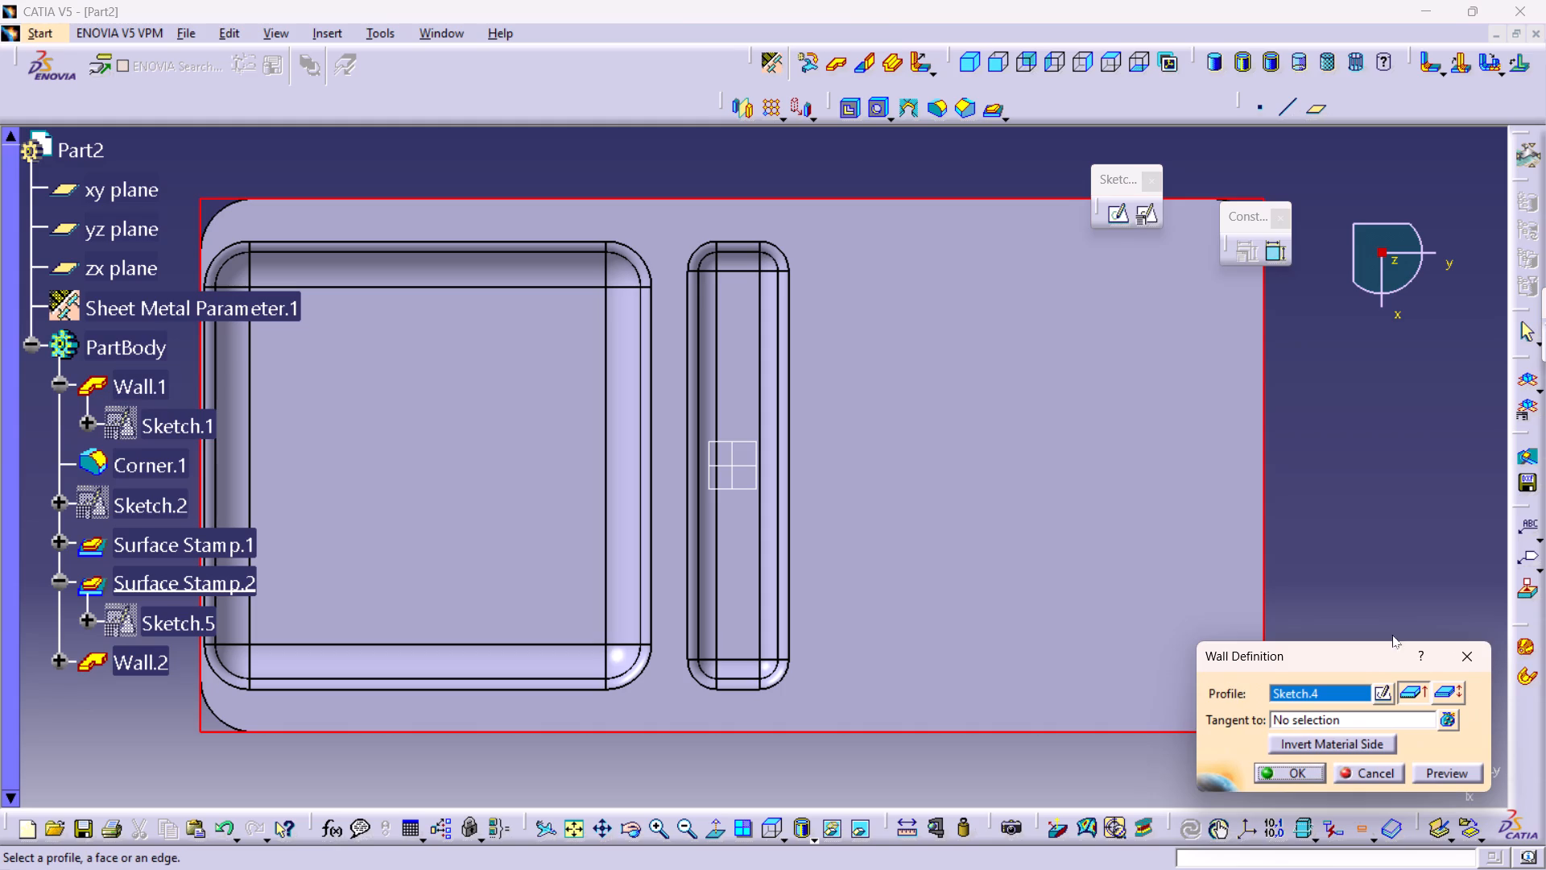
left_click(1471, 652)
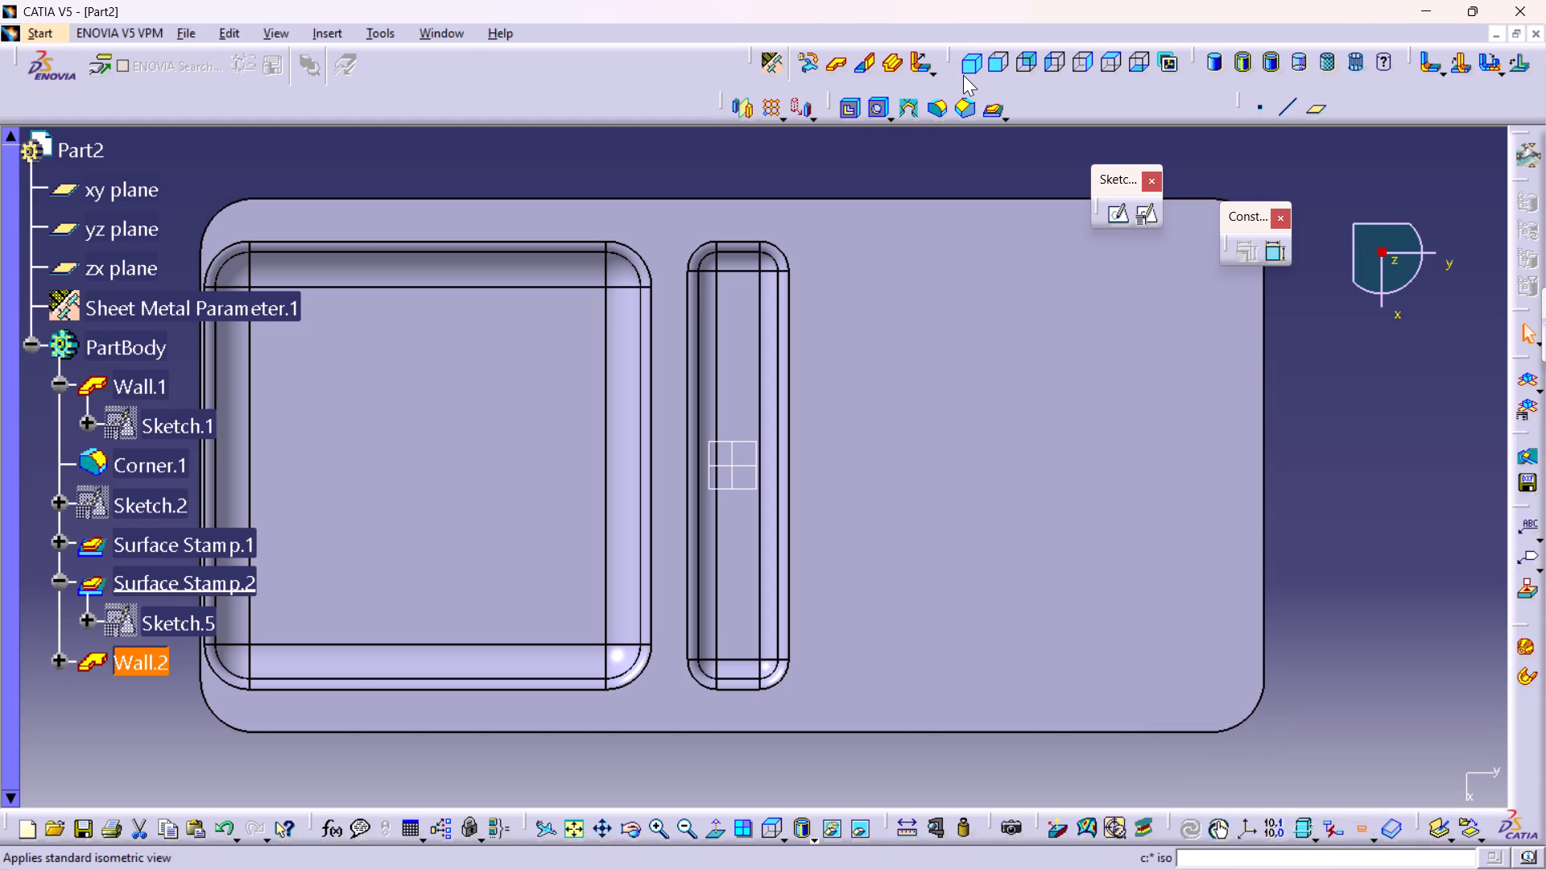
left_click(963, 75)
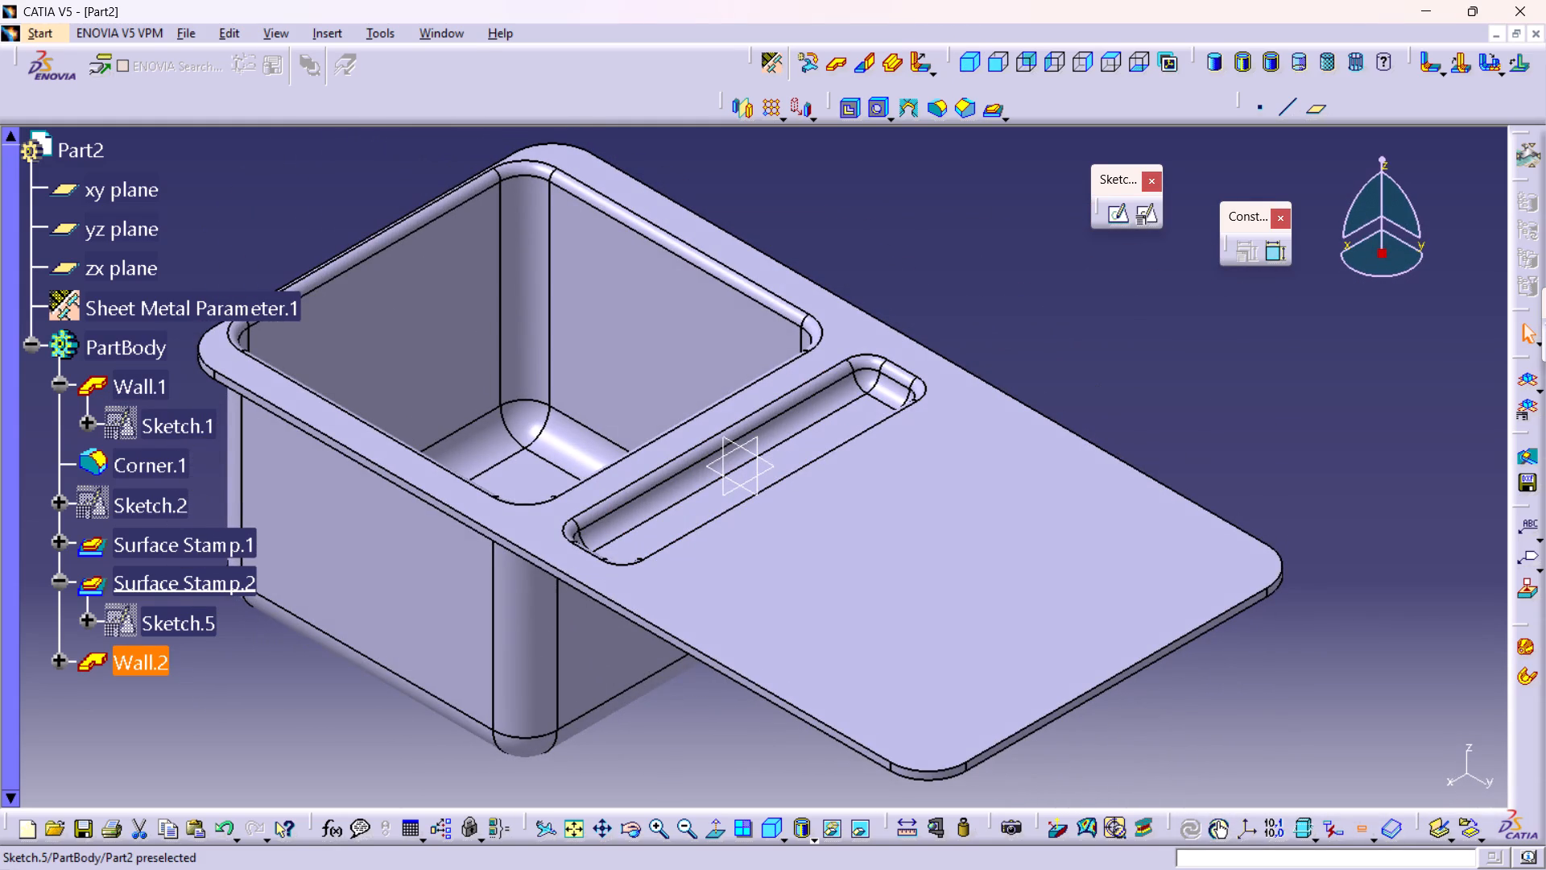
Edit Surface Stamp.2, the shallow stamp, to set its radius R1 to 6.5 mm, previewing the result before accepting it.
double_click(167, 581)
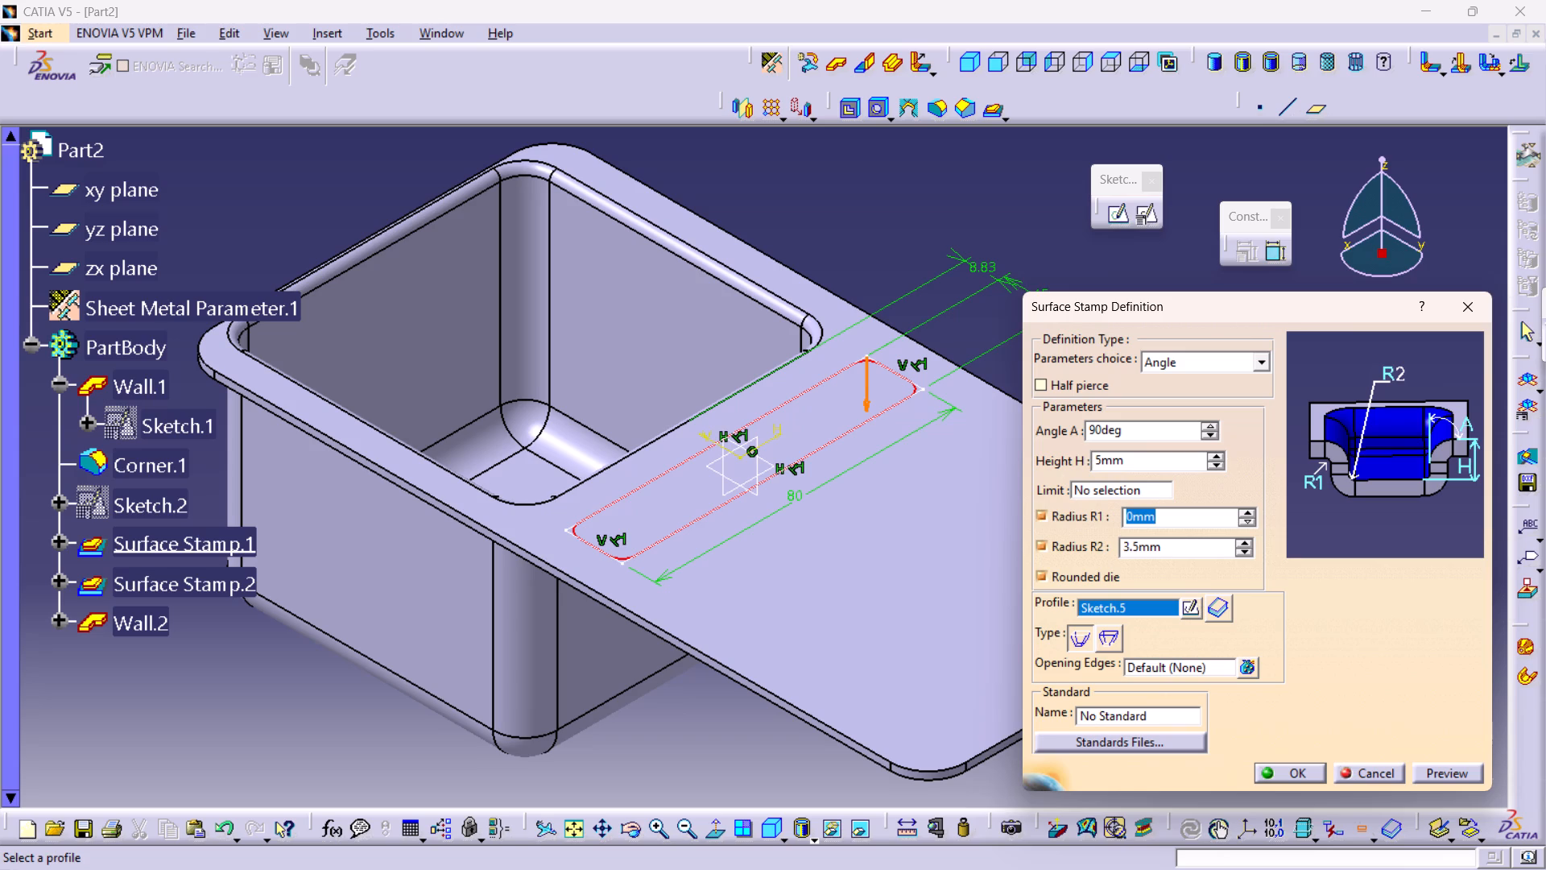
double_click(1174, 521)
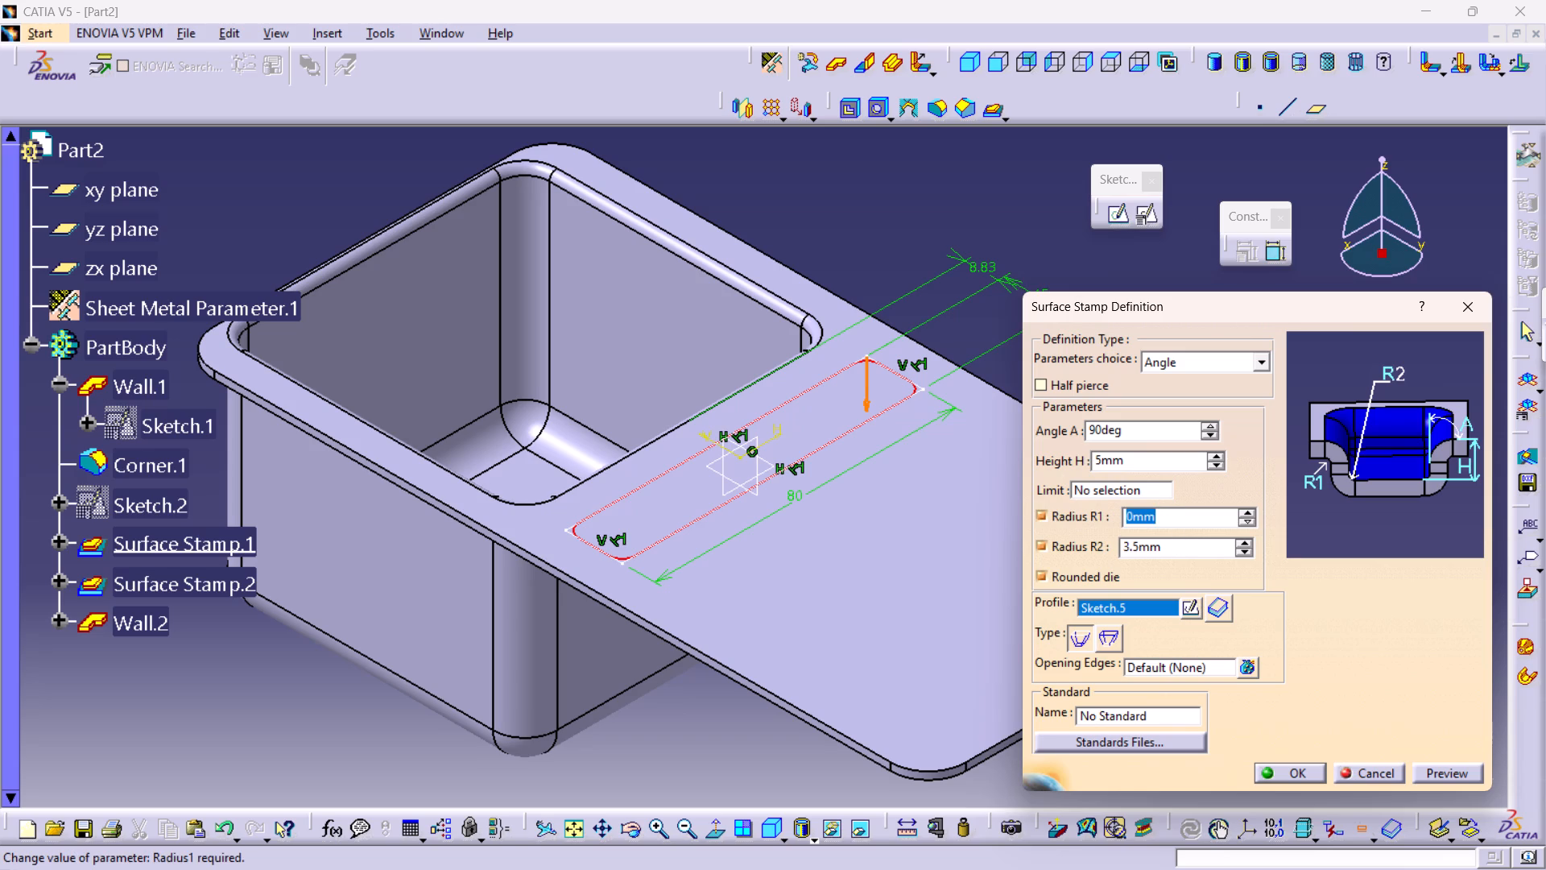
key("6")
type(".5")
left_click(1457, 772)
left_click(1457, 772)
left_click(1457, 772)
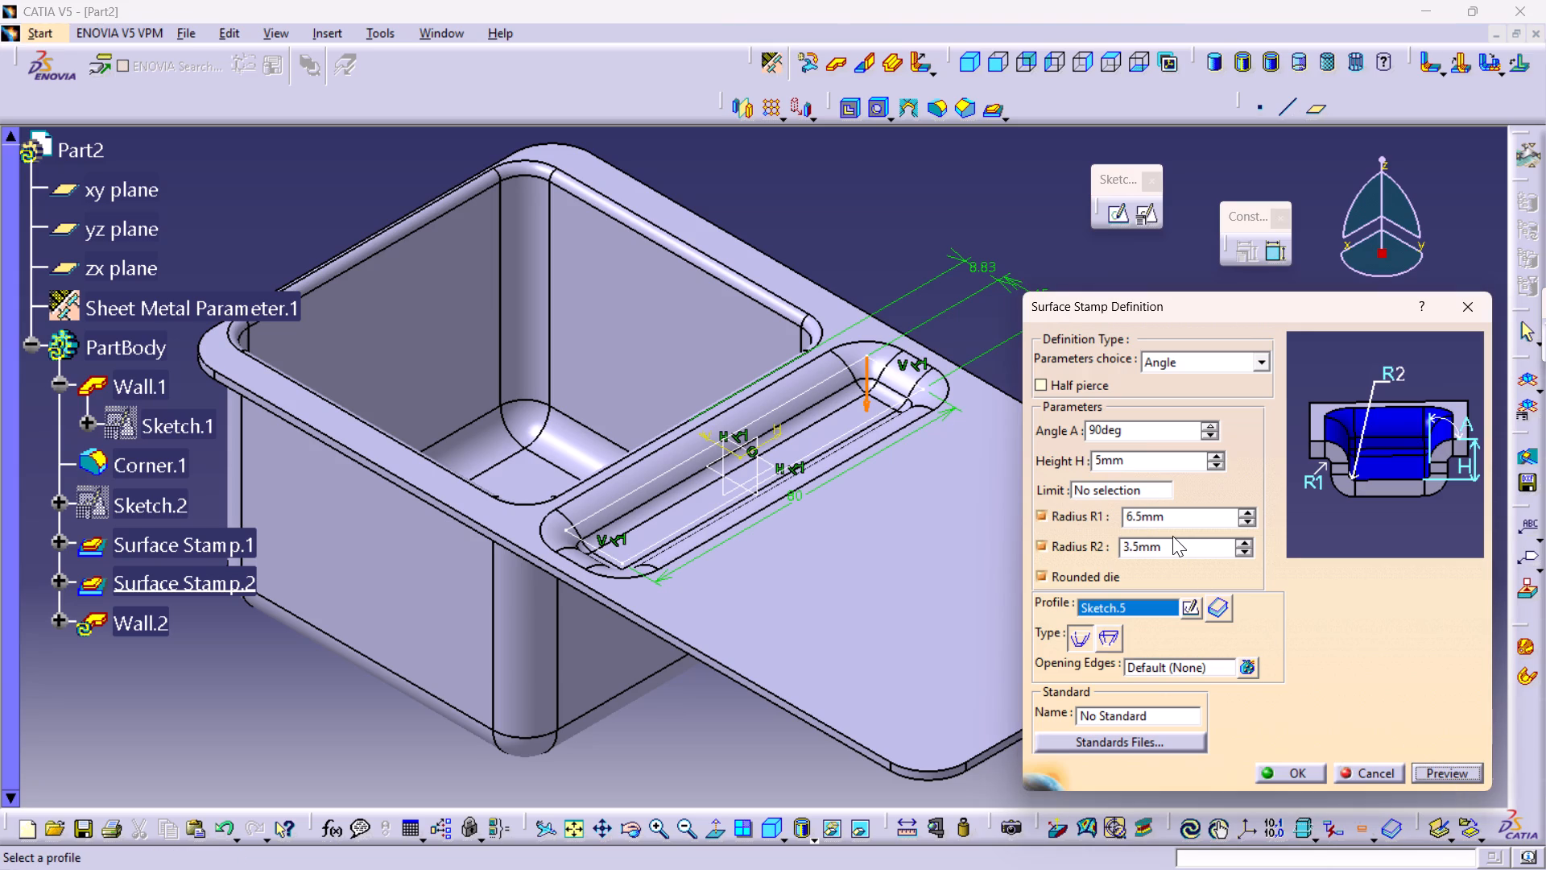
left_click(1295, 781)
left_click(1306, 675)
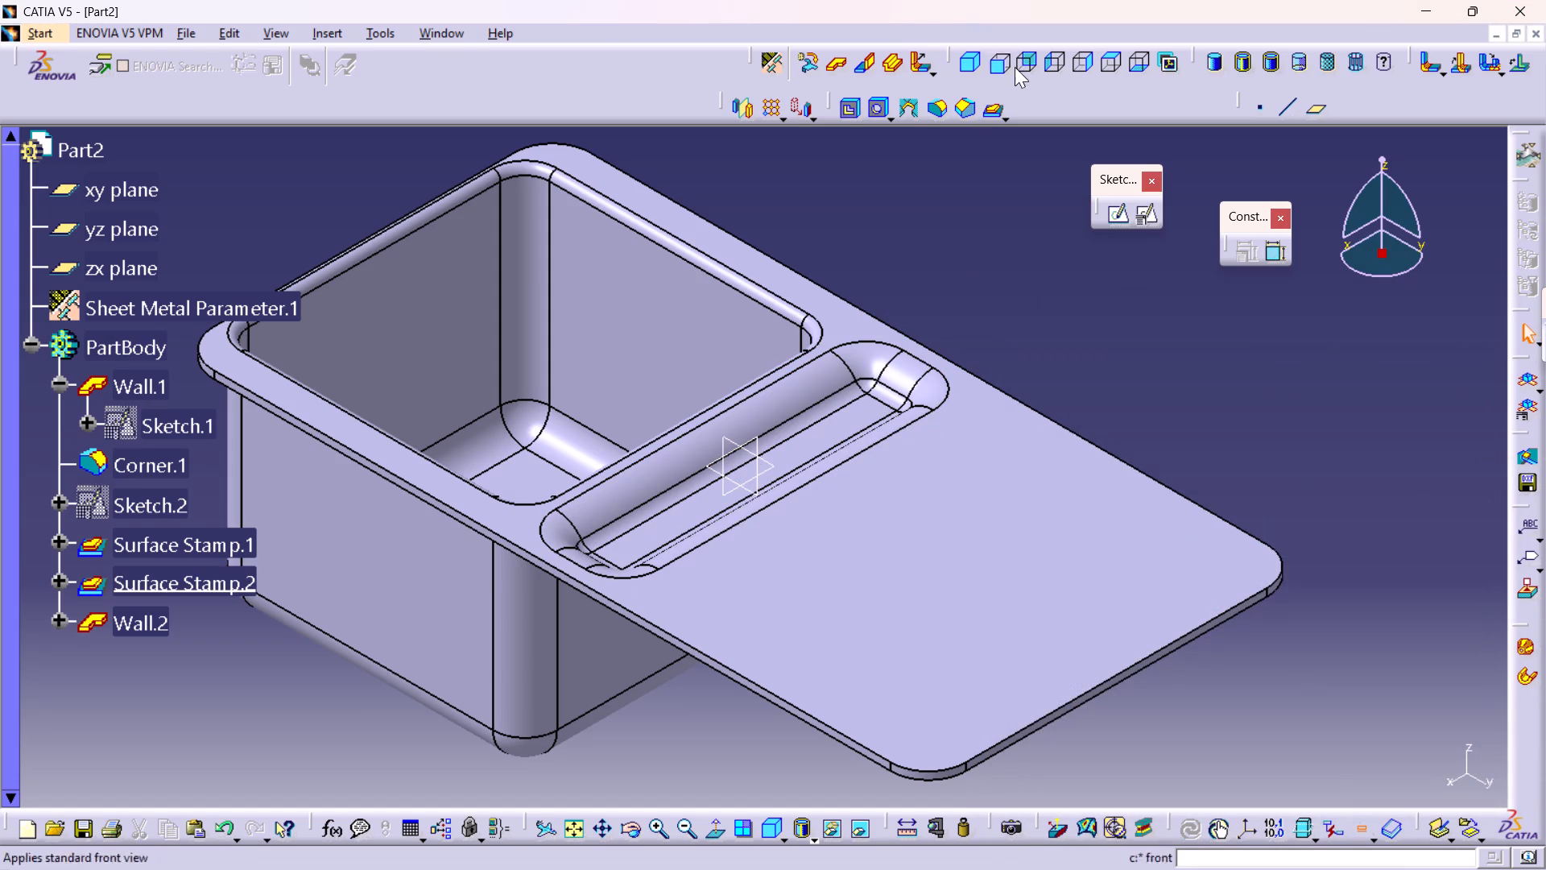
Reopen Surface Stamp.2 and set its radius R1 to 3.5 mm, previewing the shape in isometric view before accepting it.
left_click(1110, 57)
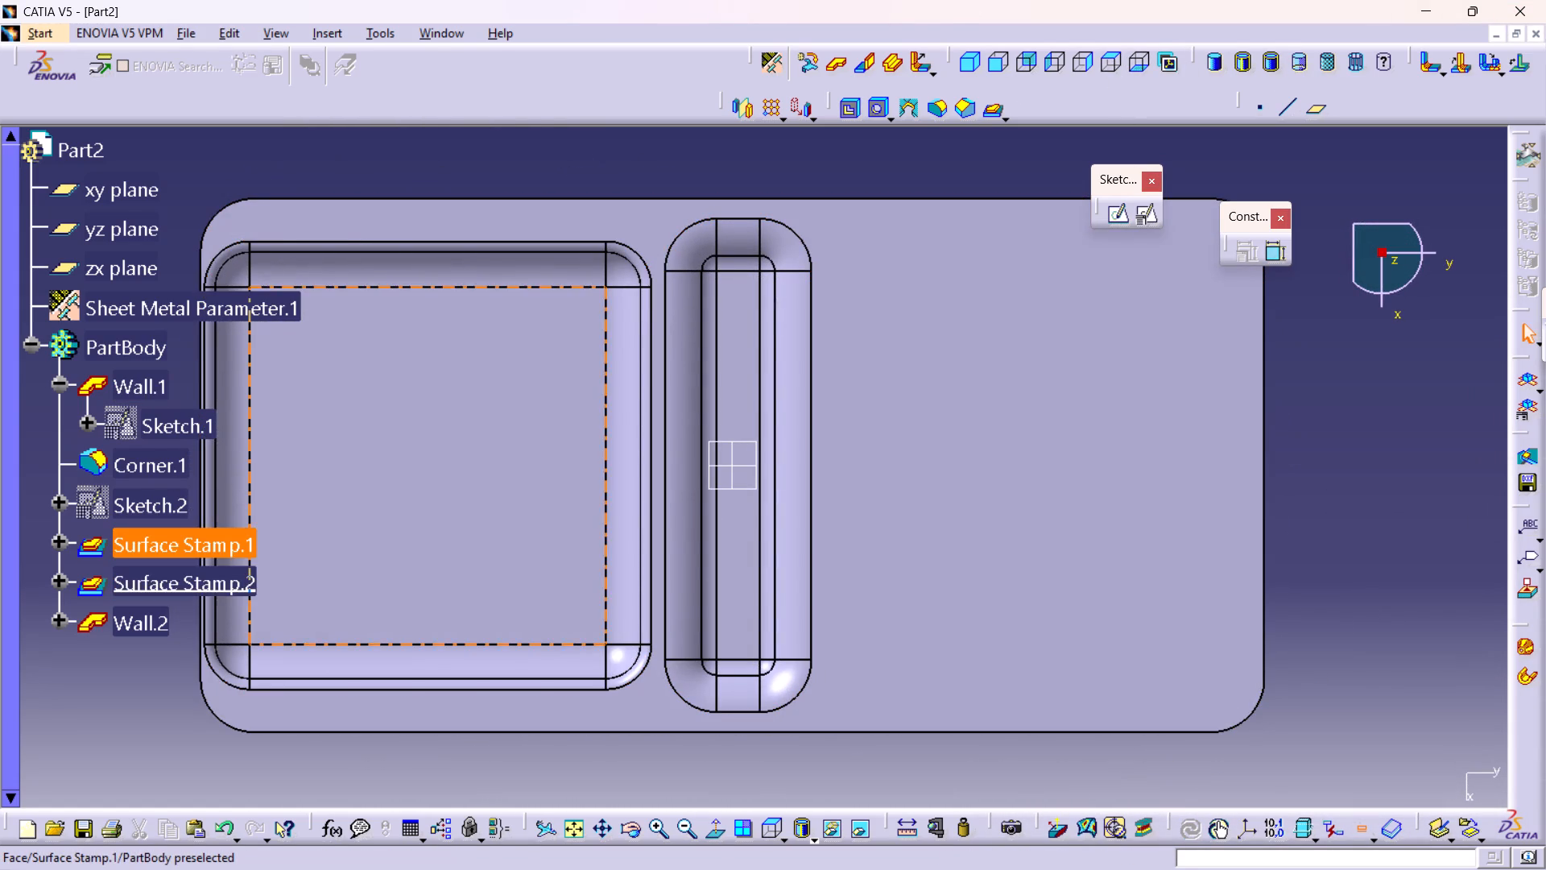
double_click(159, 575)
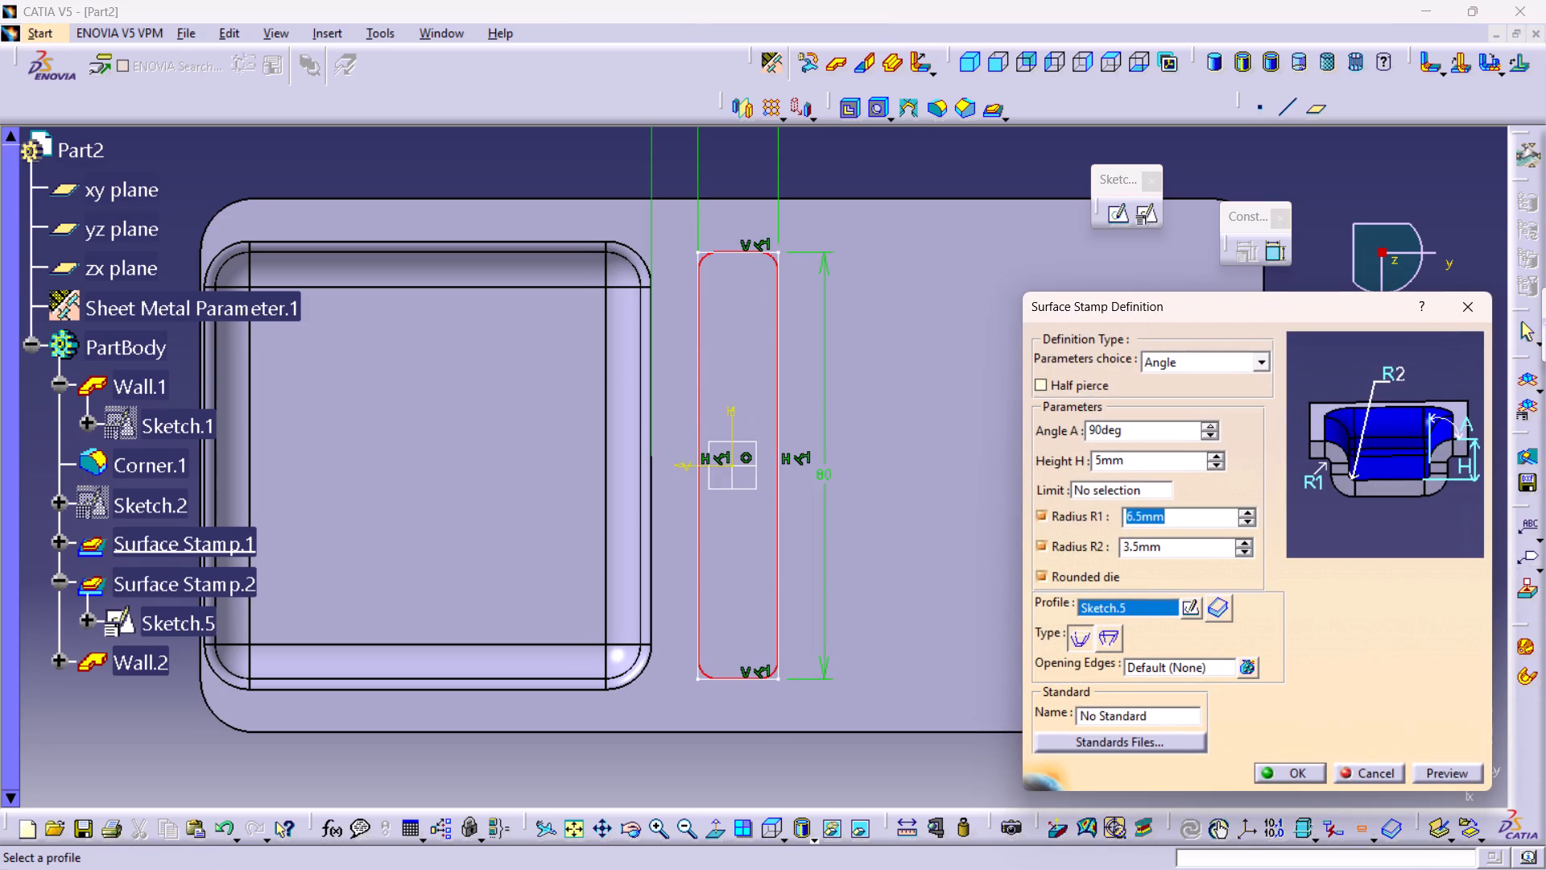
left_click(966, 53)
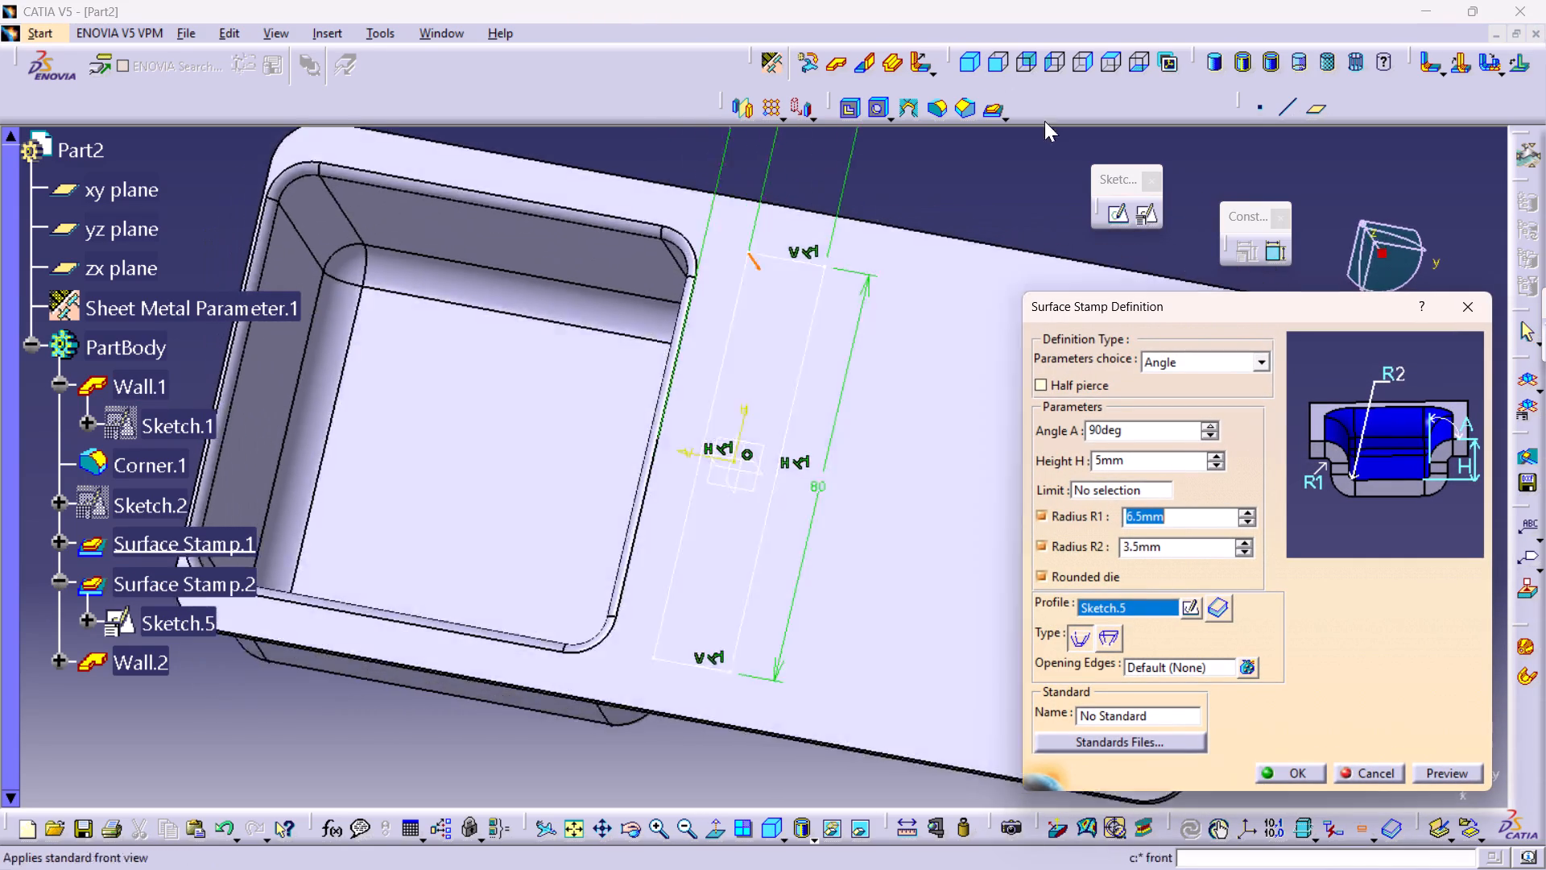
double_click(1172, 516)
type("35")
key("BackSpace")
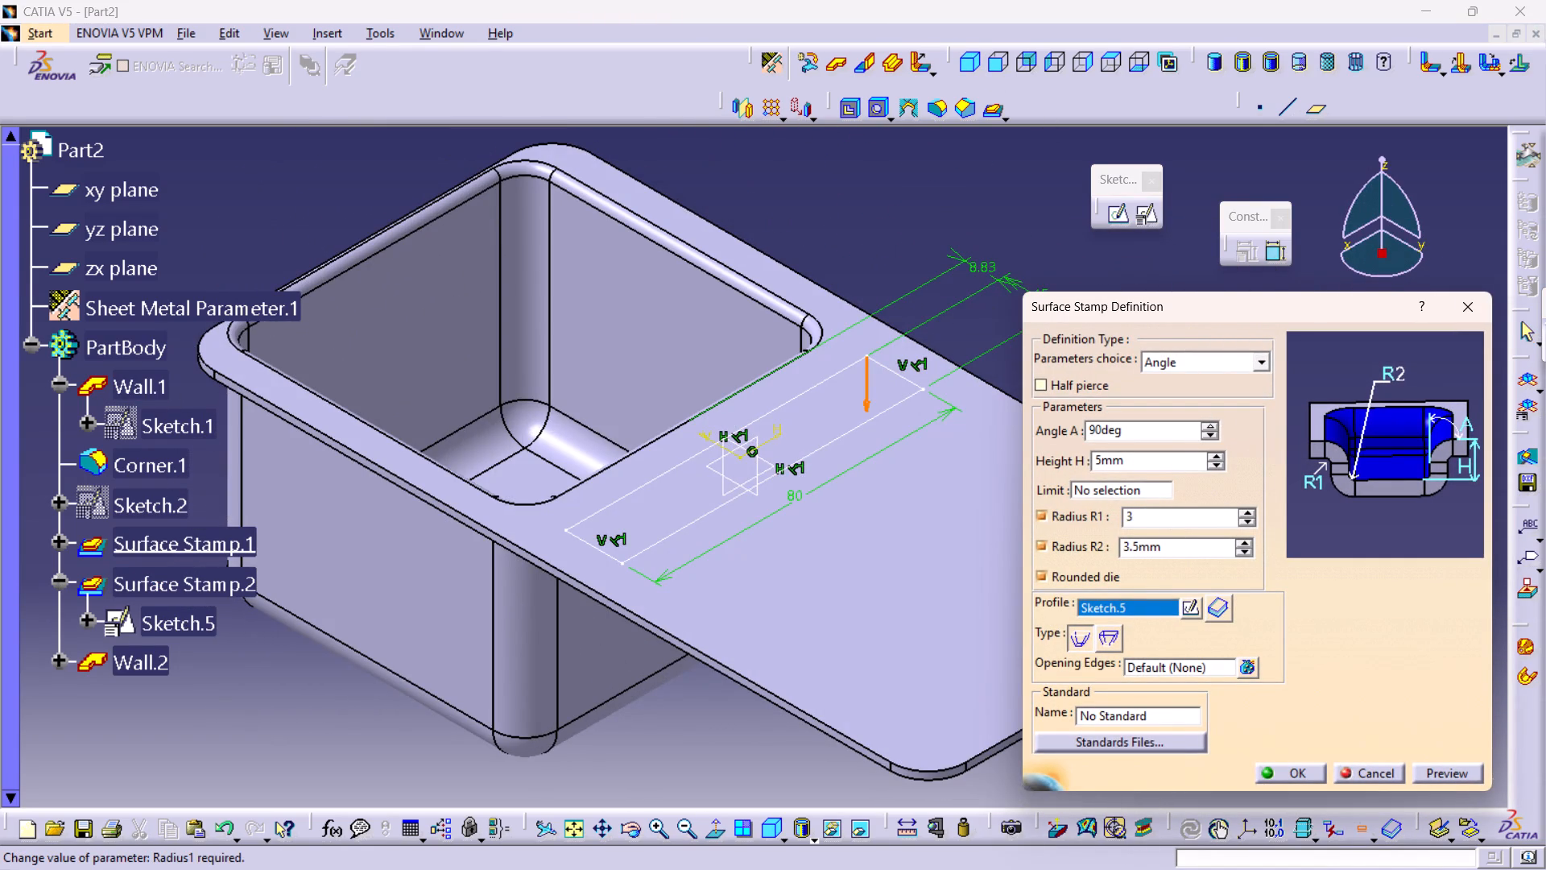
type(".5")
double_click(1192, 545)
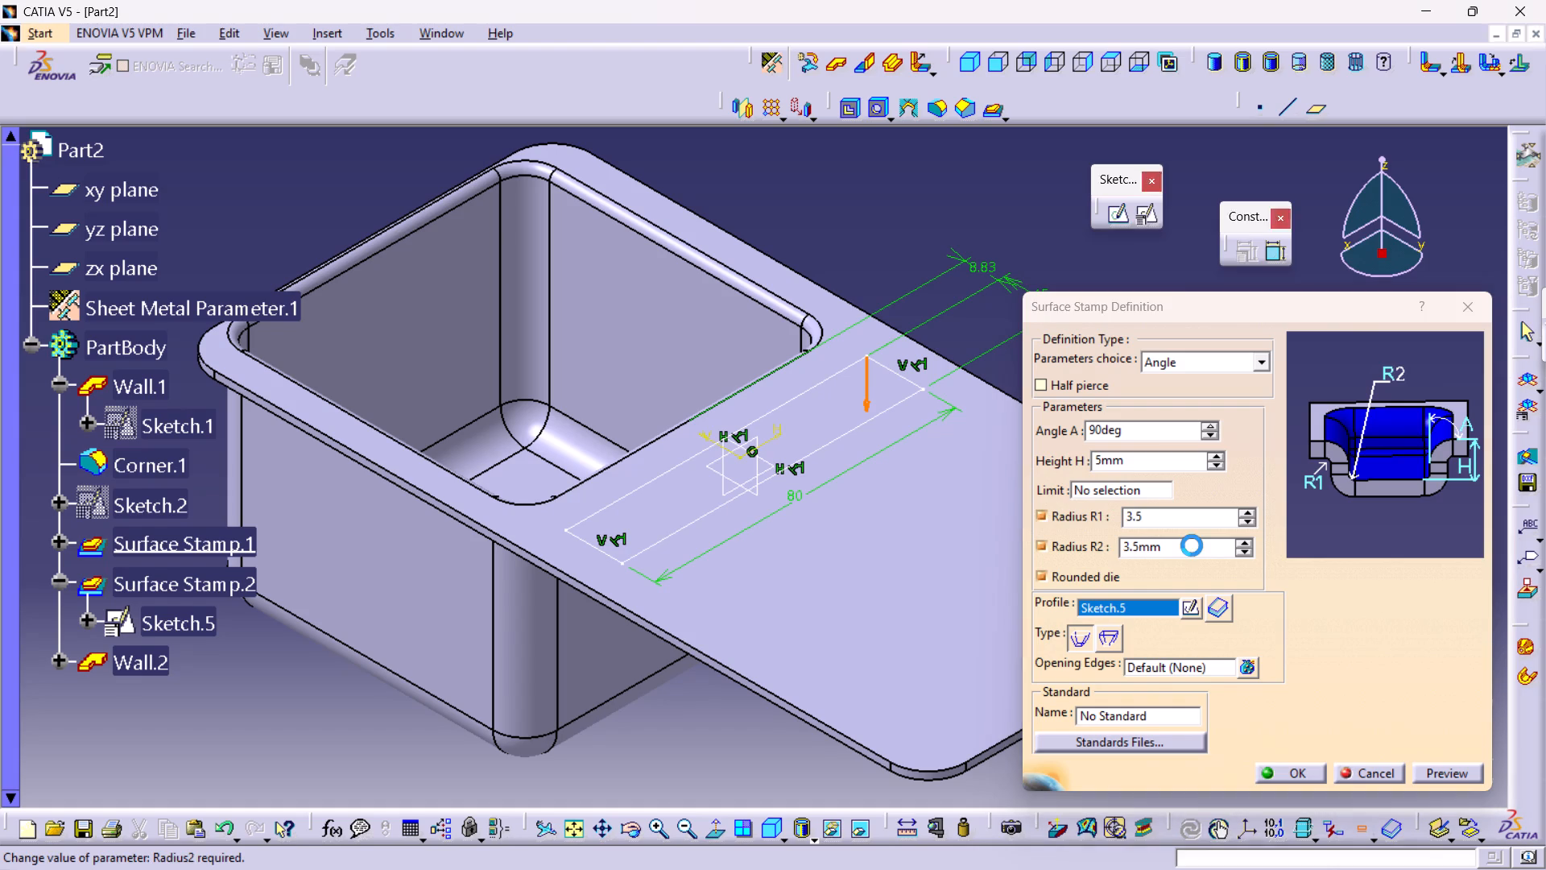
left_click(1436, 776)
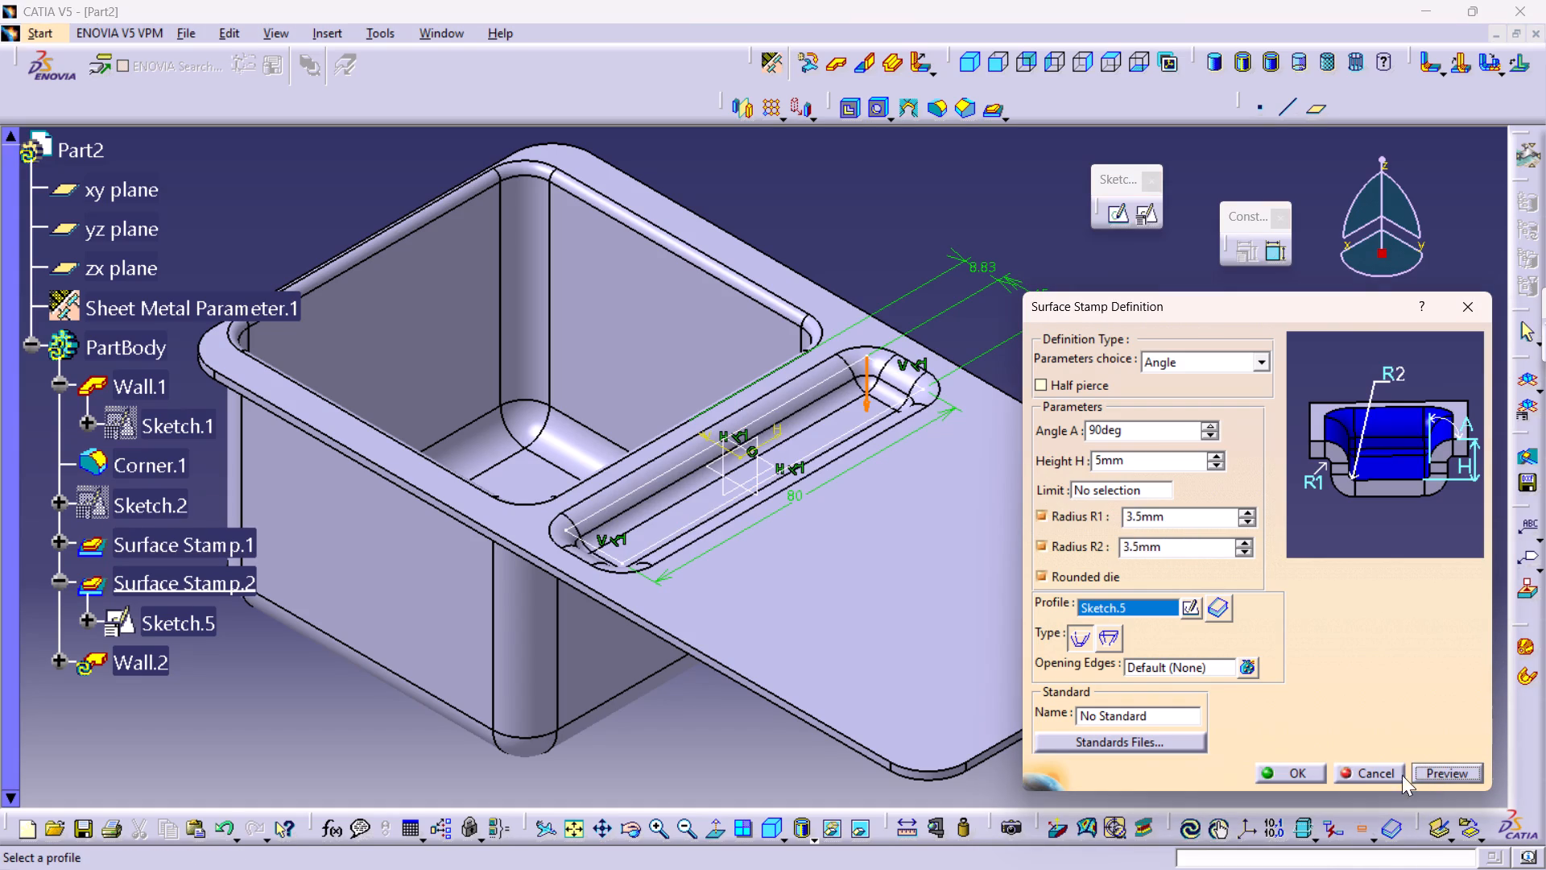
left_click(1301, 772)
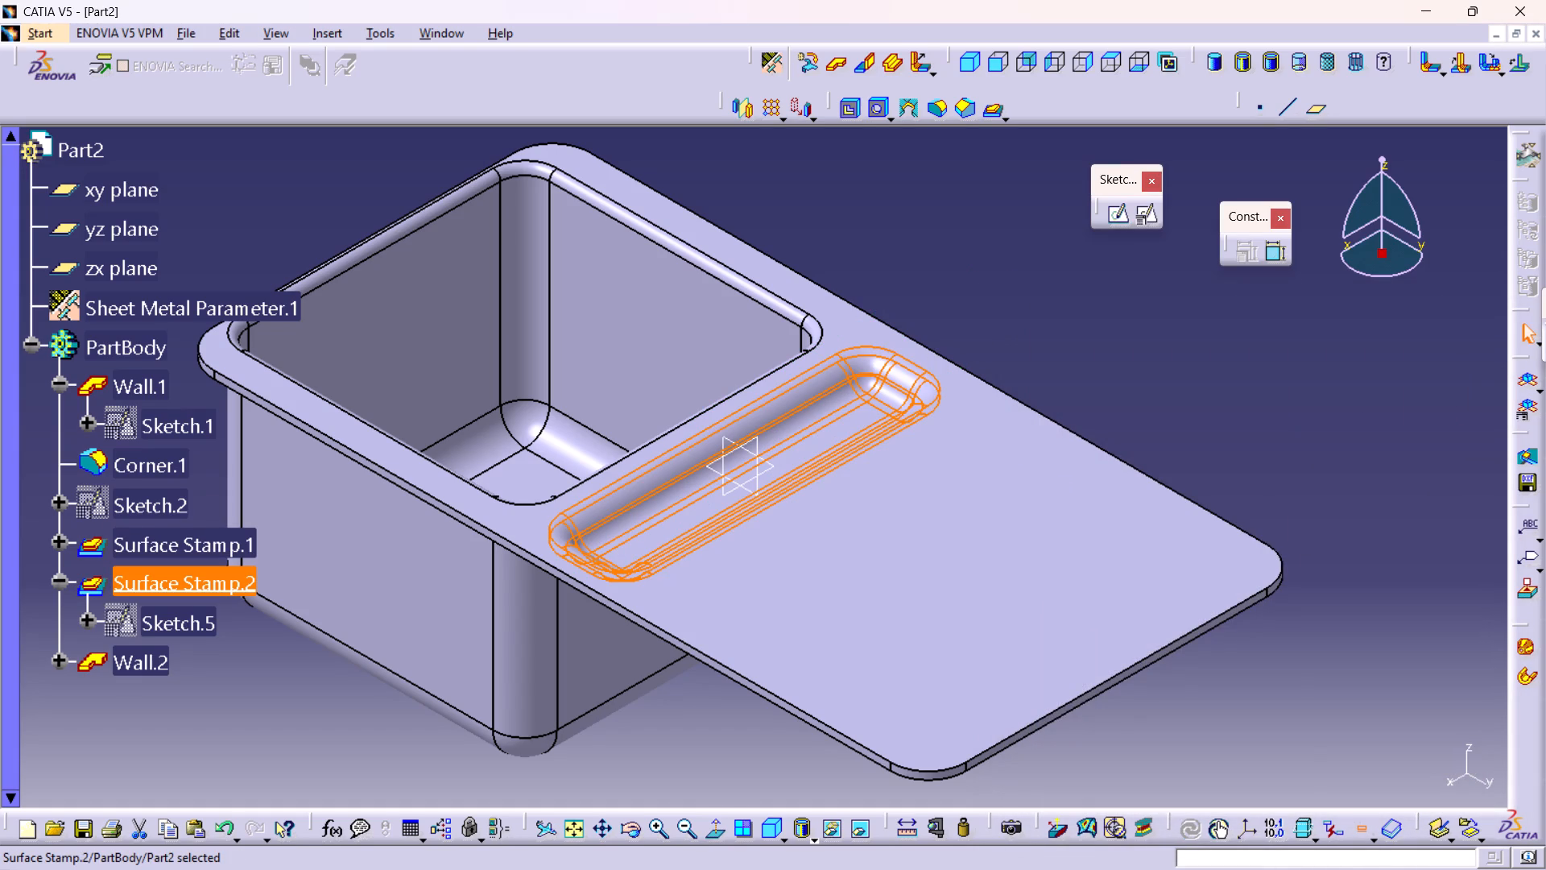
Inspect the shallow stamp from above and set the radius R1 of Surface Stamp.2 to 0 mm.
left_click(1099, 74)
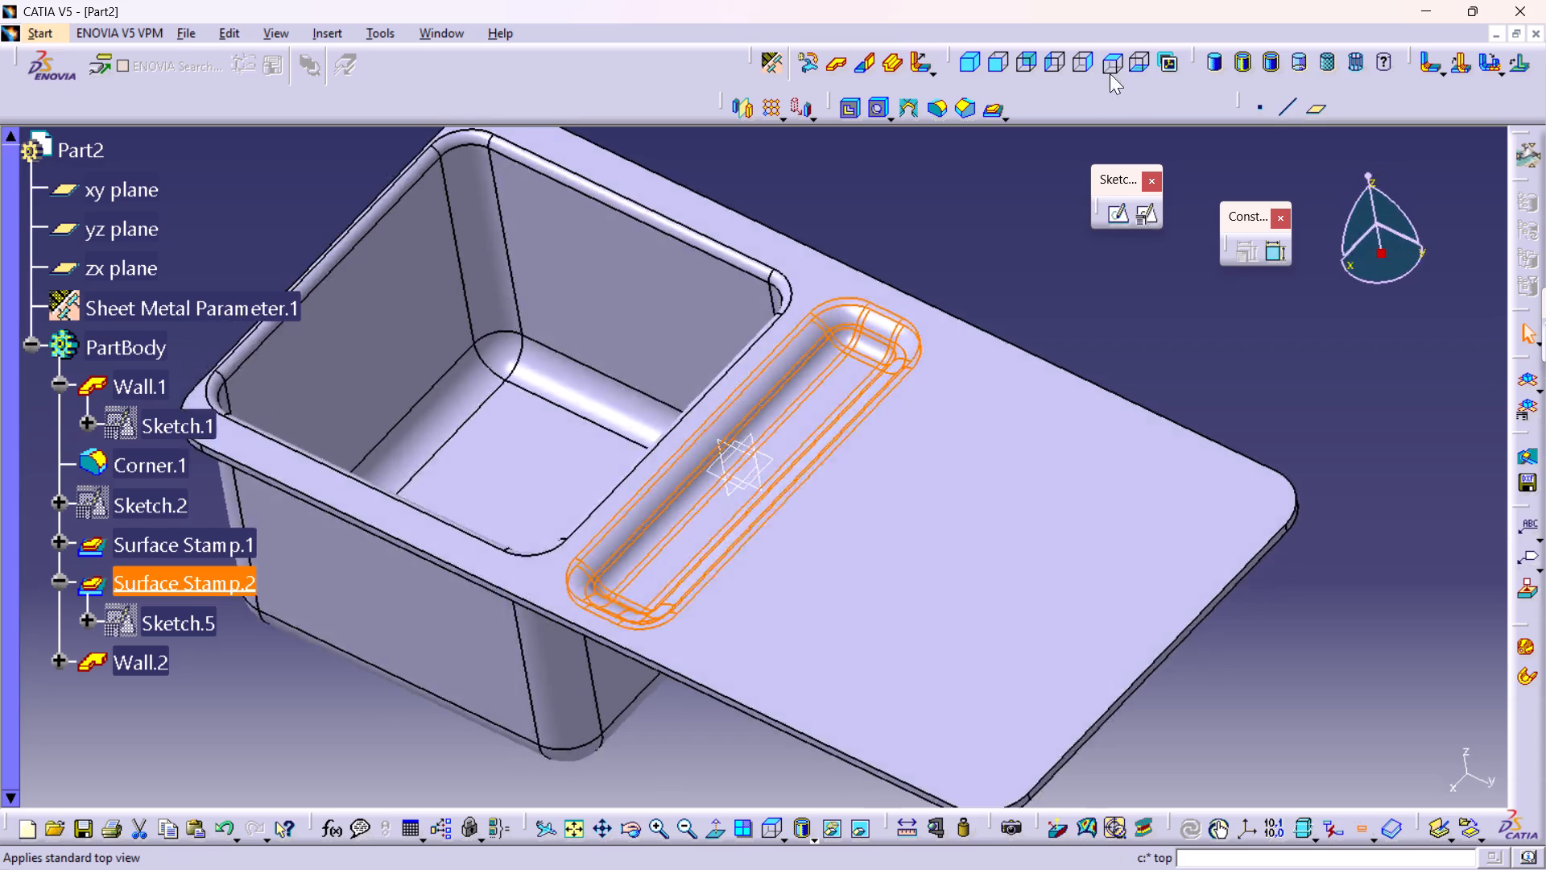
left_click(1346, 588)
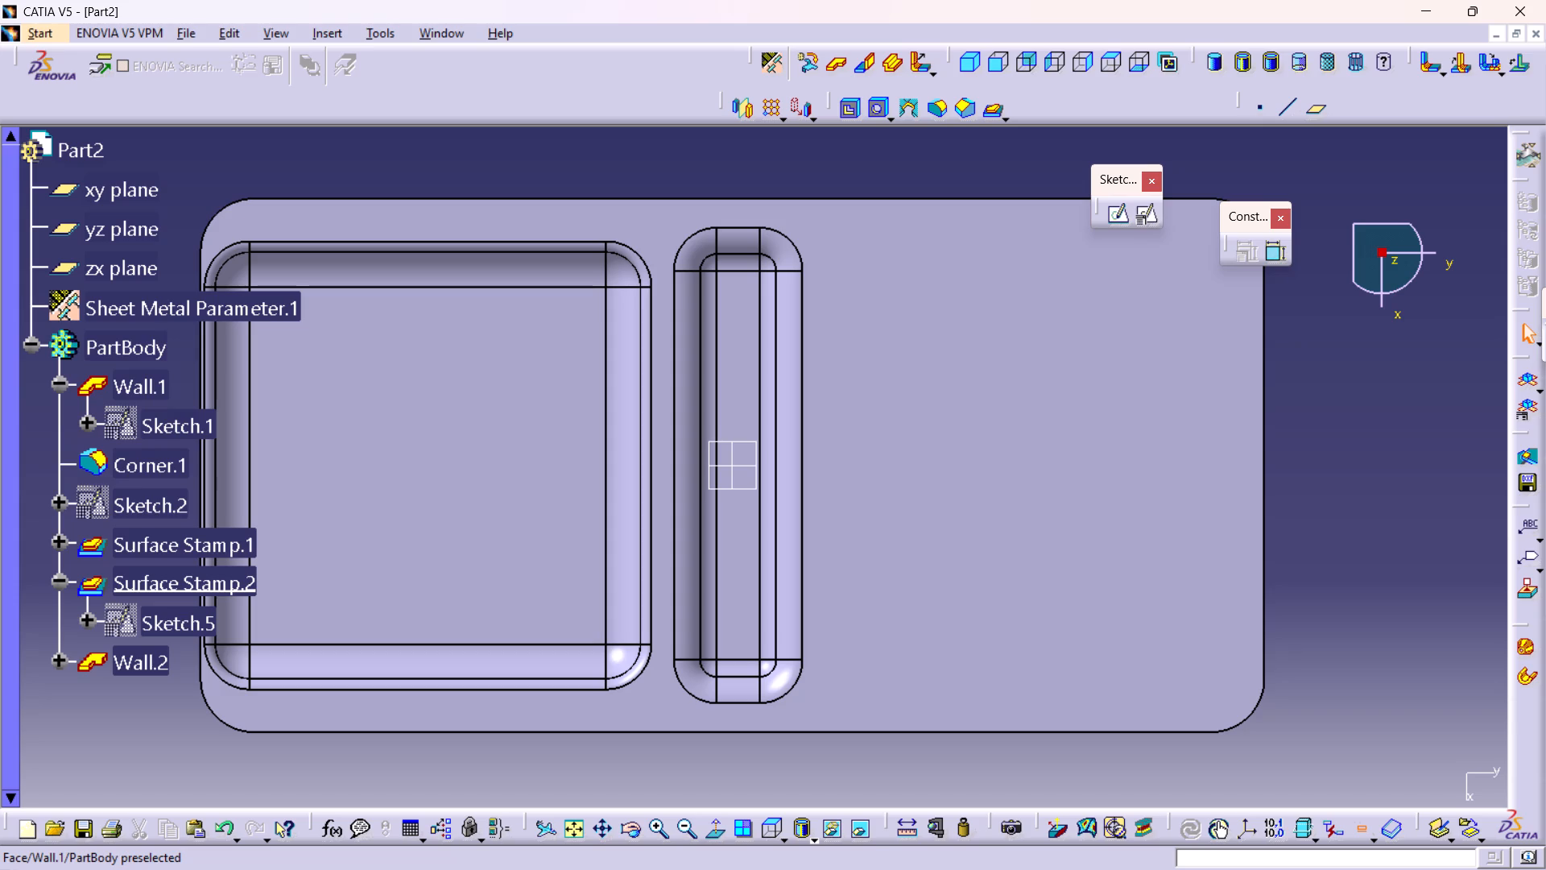
double_click(169, 581)
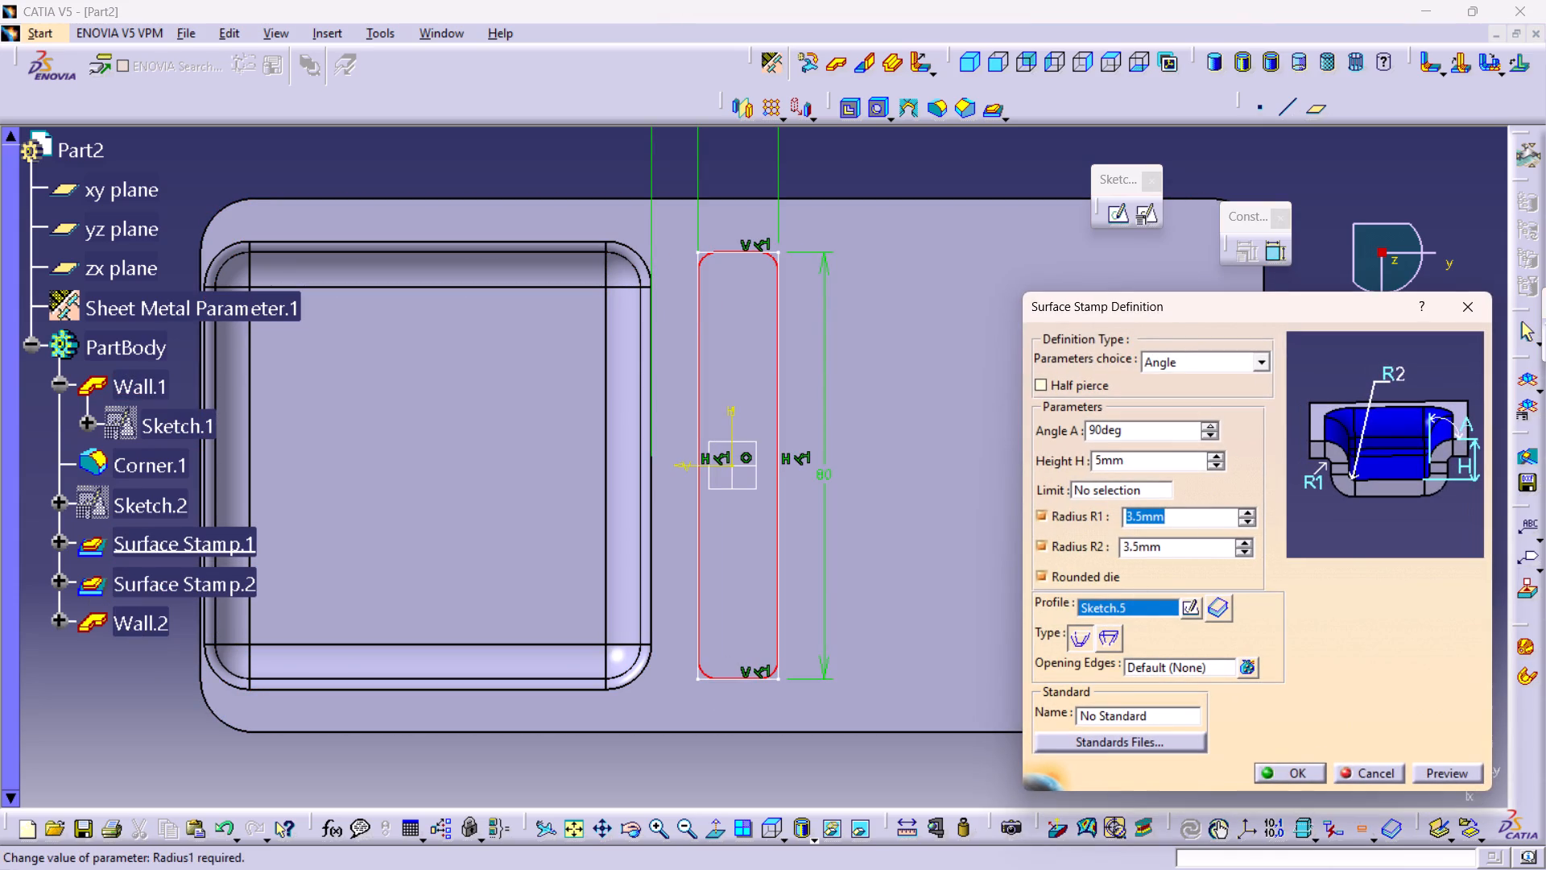
key("0")
left_click(1285, 768)
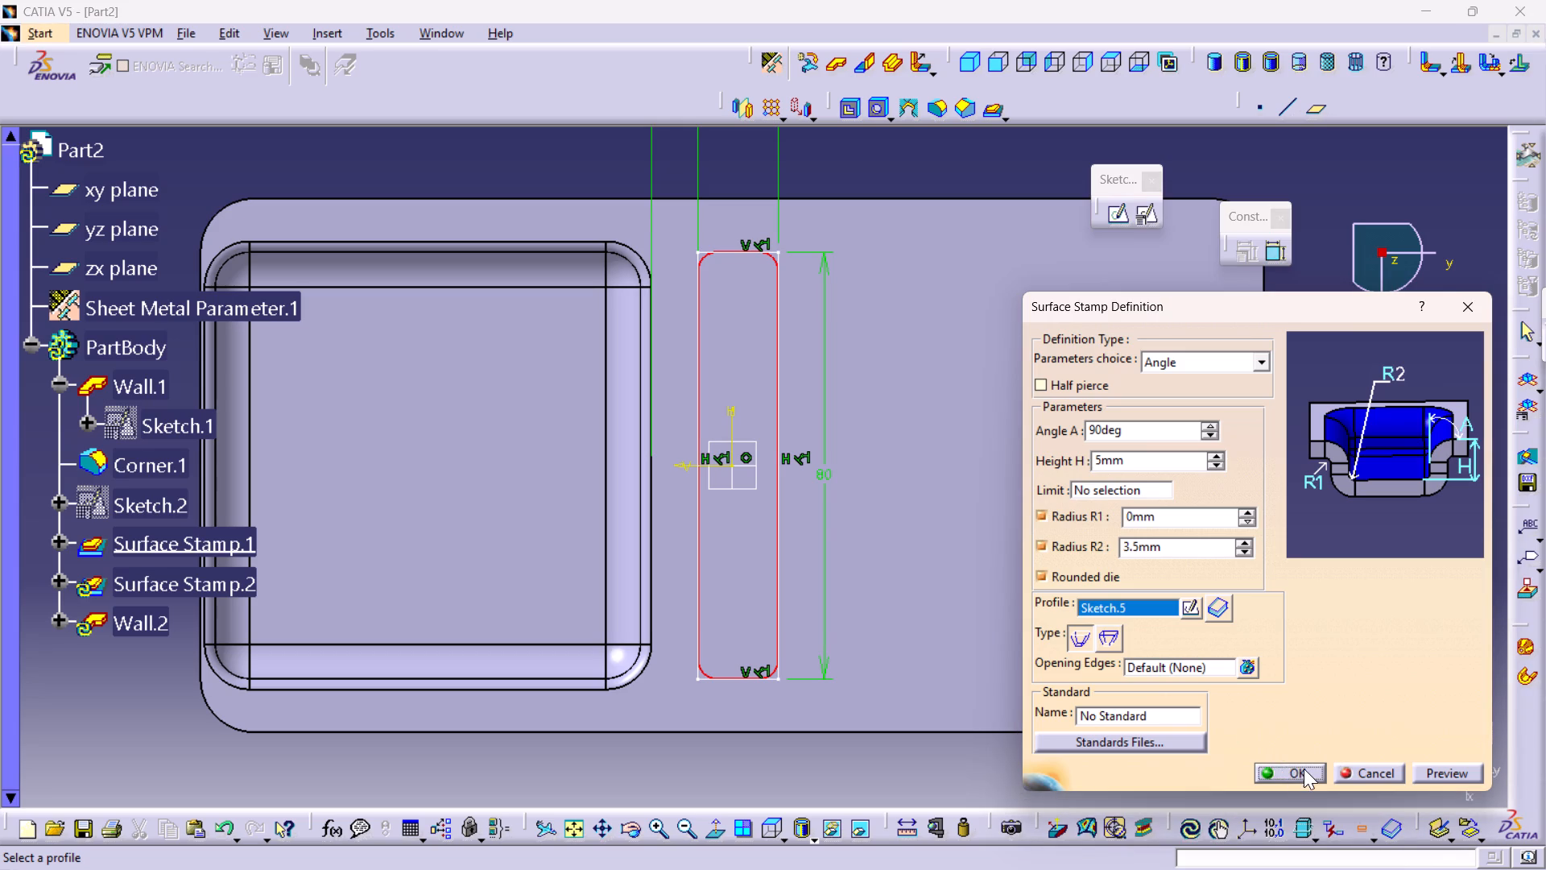
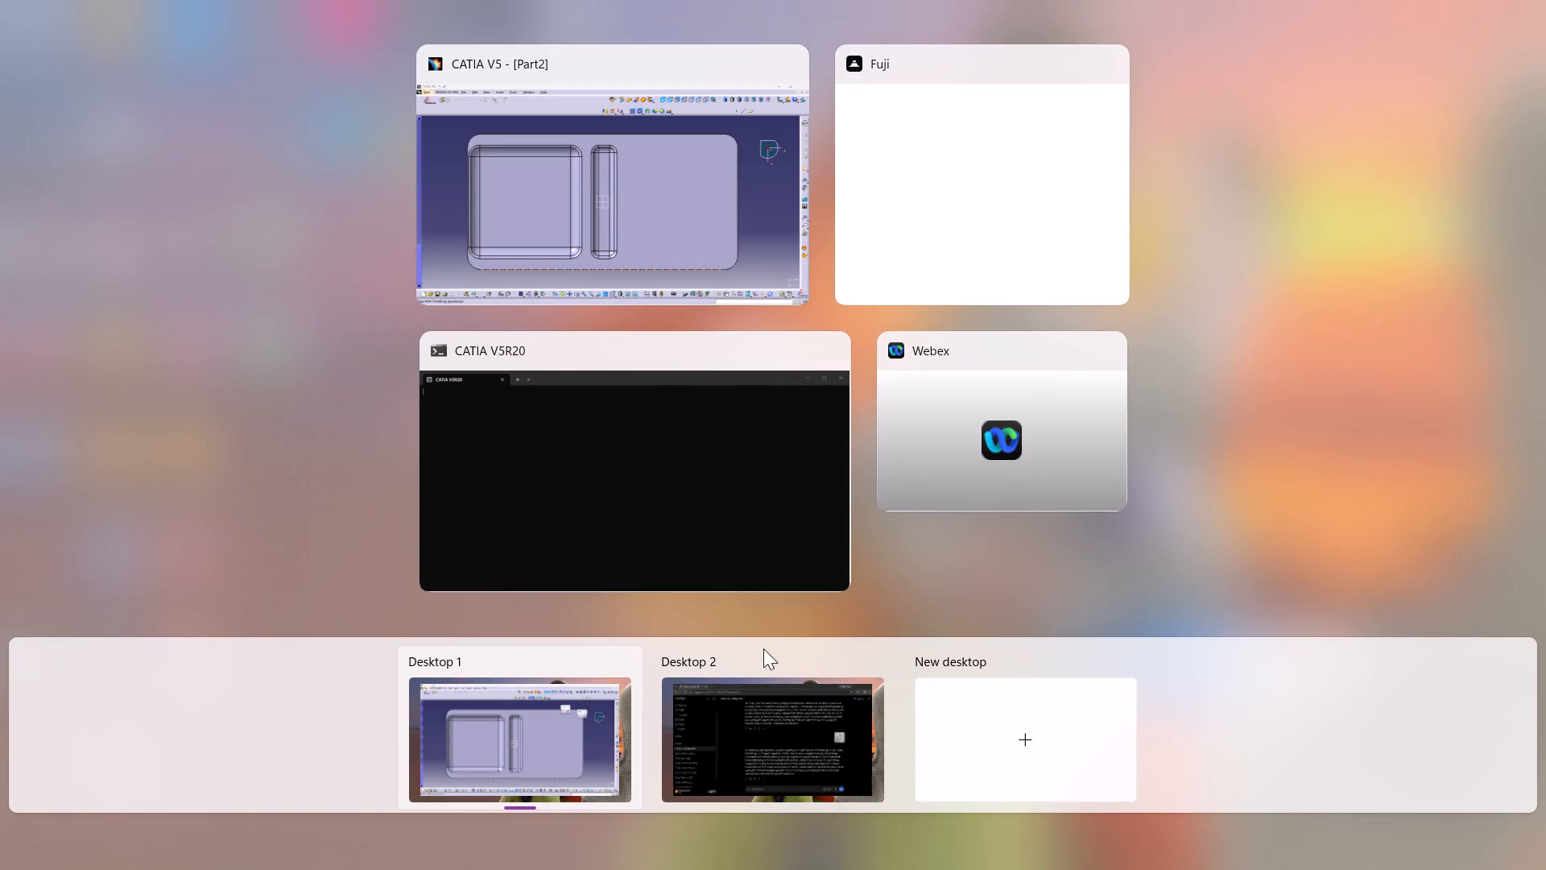
Switch back to CATIA and examine the sink part from above and in isometric view.
left_click(584, 157)
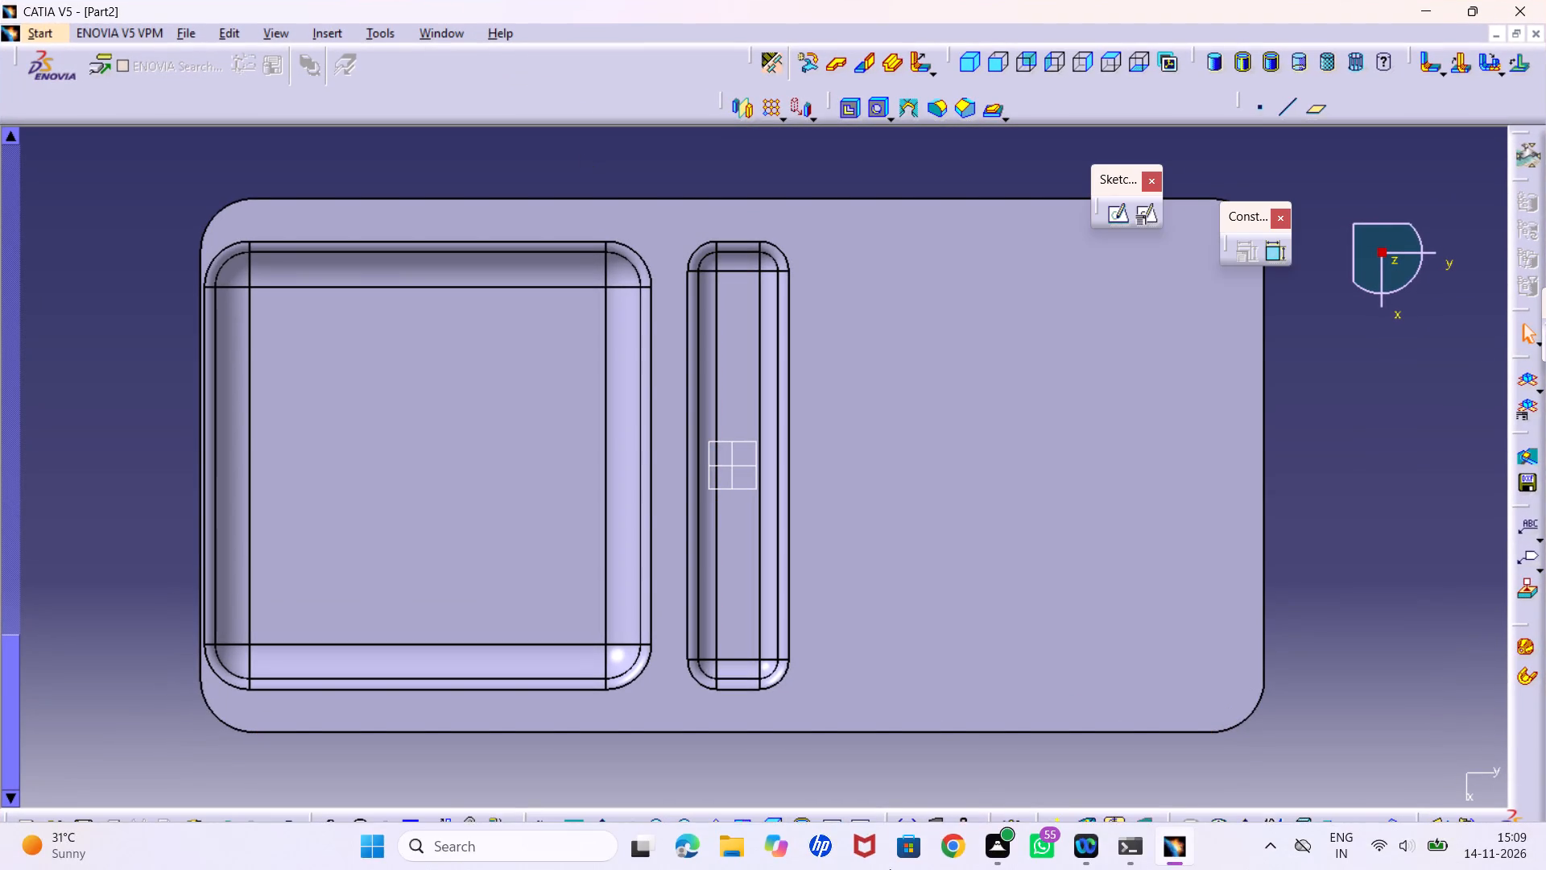
left_click(968, 52)
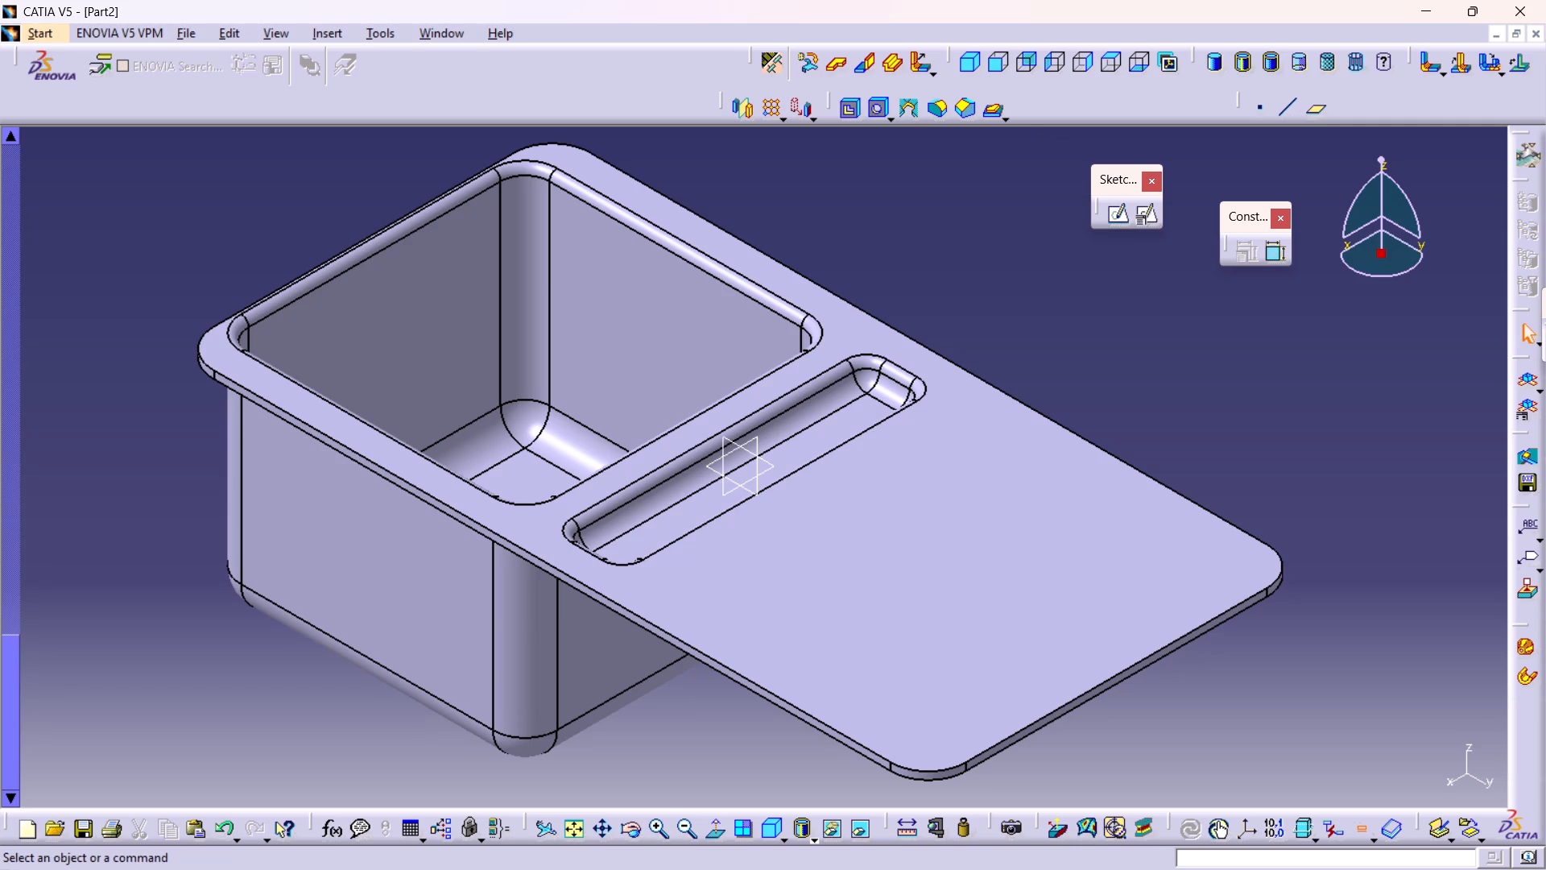
left_click(1110, 59)
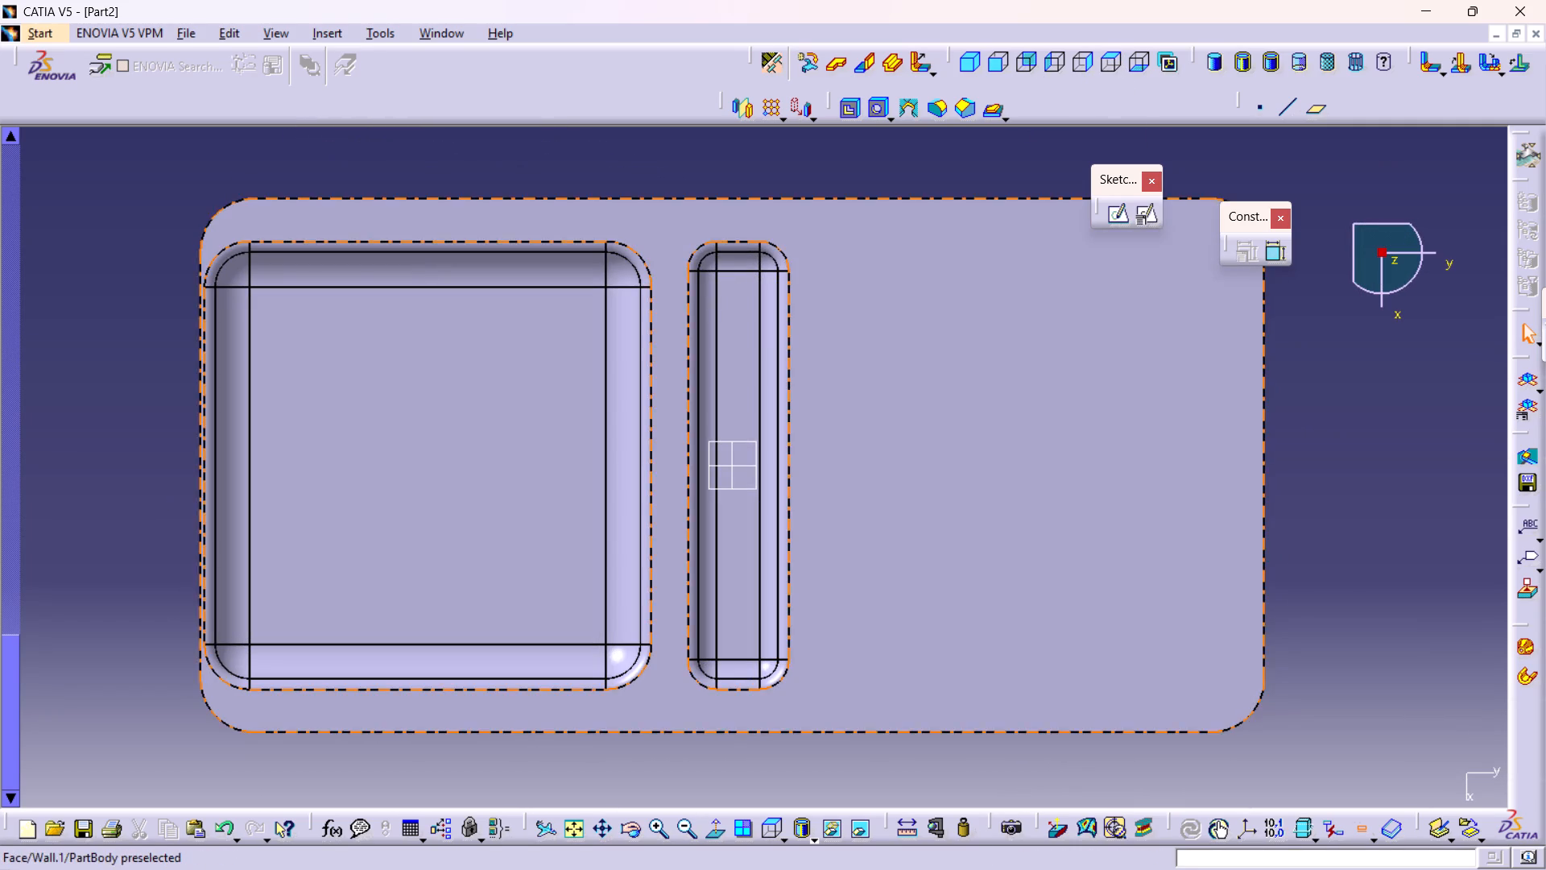
middle_click_drag(864, 472, 858, 385)
right_click(864, 472)
middle_click_drag(857, 386, 877, 500)
right_click(857, 386)
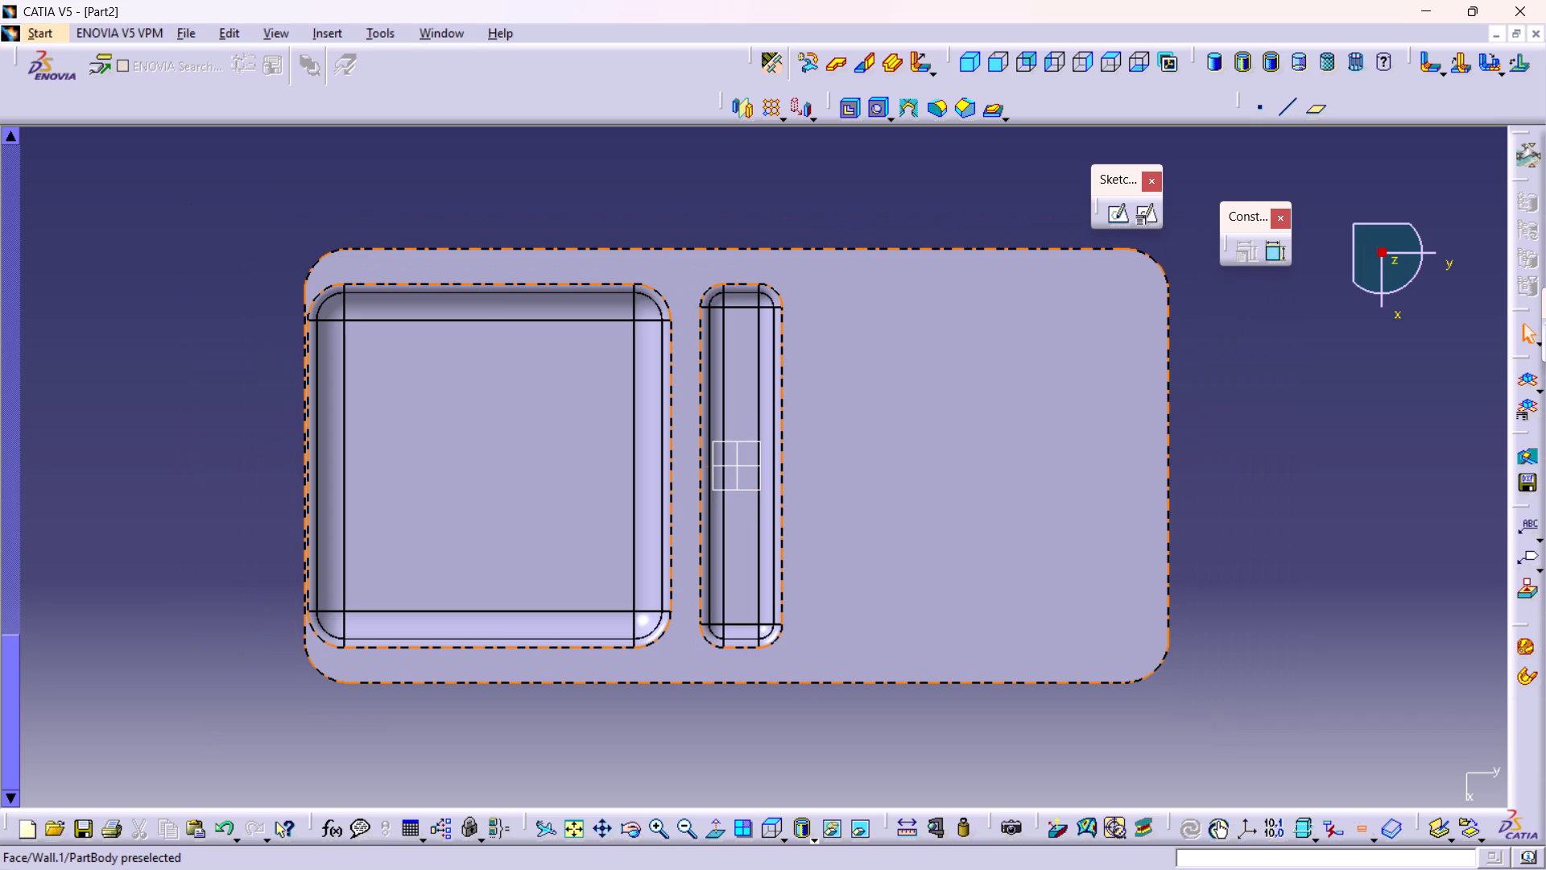
middle_click_drag(803, 581, 800, 571)
right_click(803, 581)
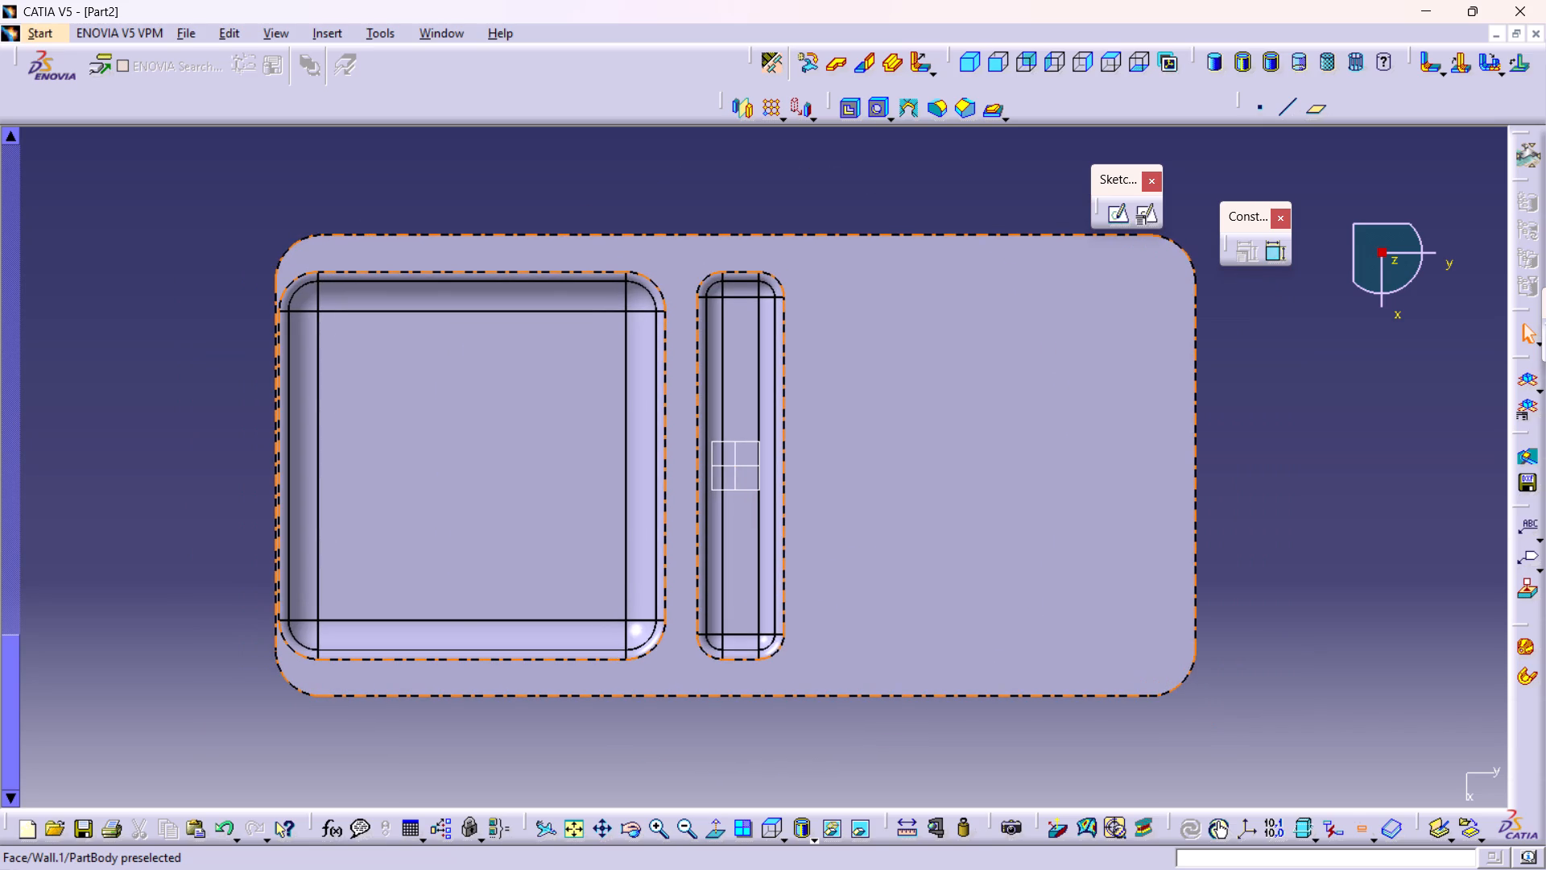
left_click(964, 62)
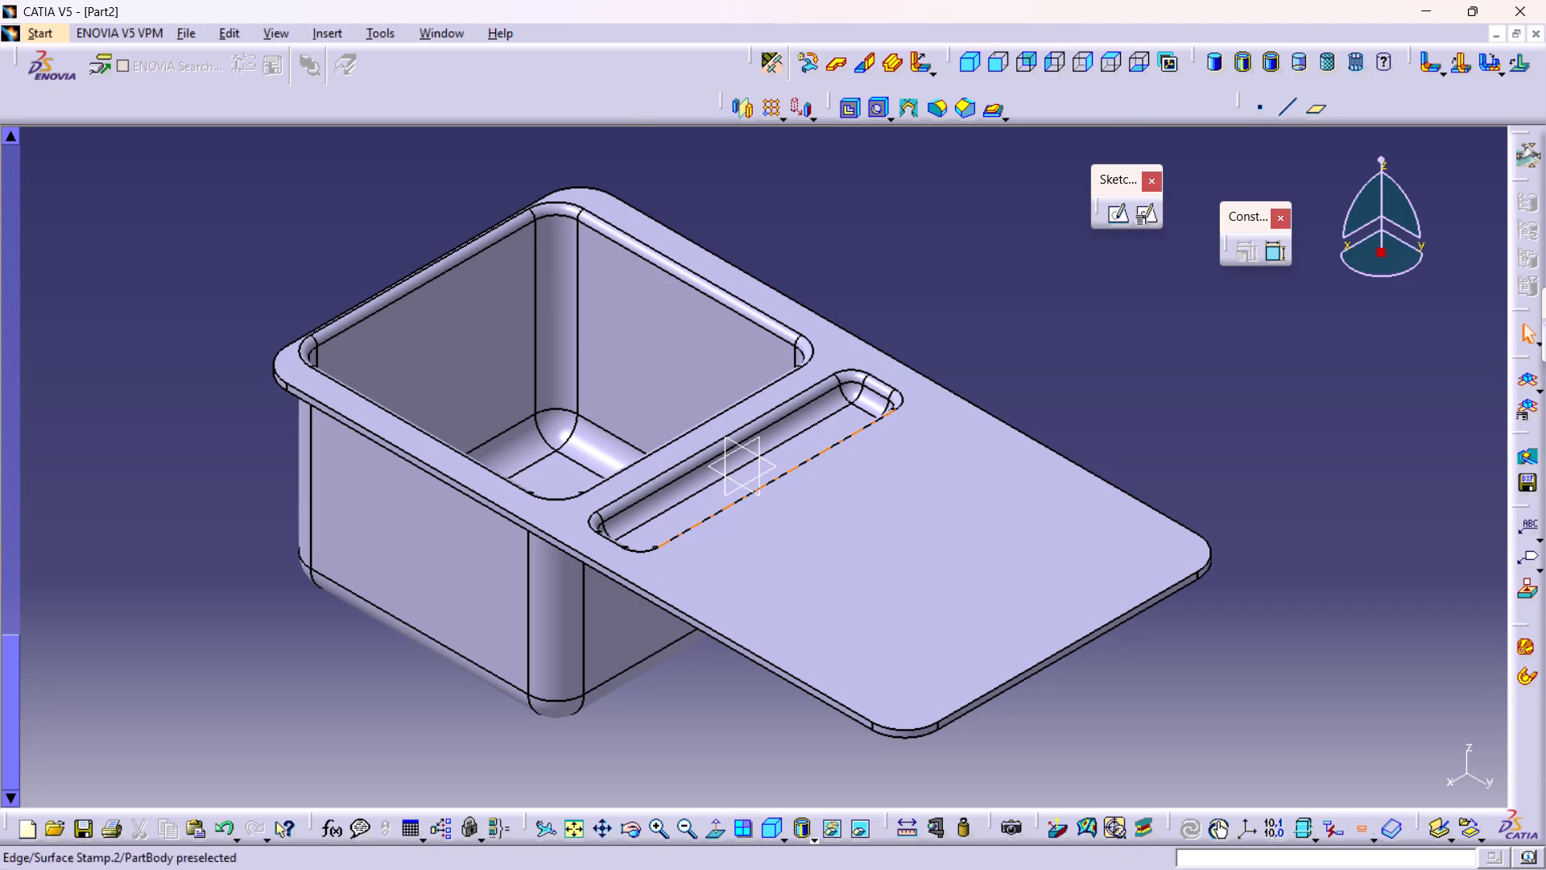
Locate Sketch.2 in the specification tree and open it to examine its contents.
scroll(176, 326, "up", 10)
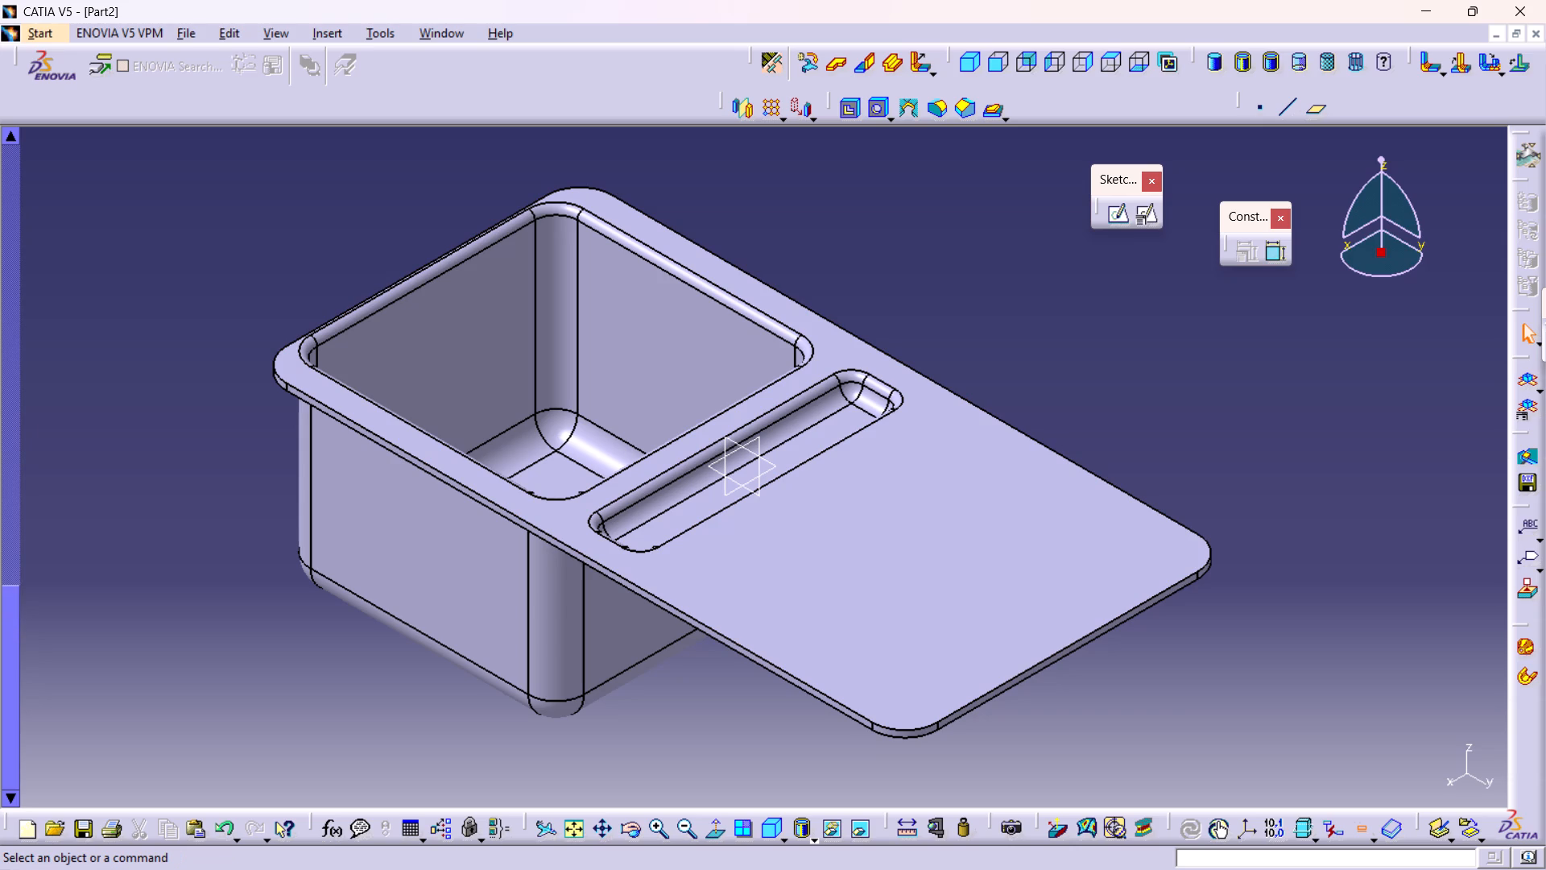
scroll(176, 333, "down", 20)
scroll(176, 333, "down", 8)
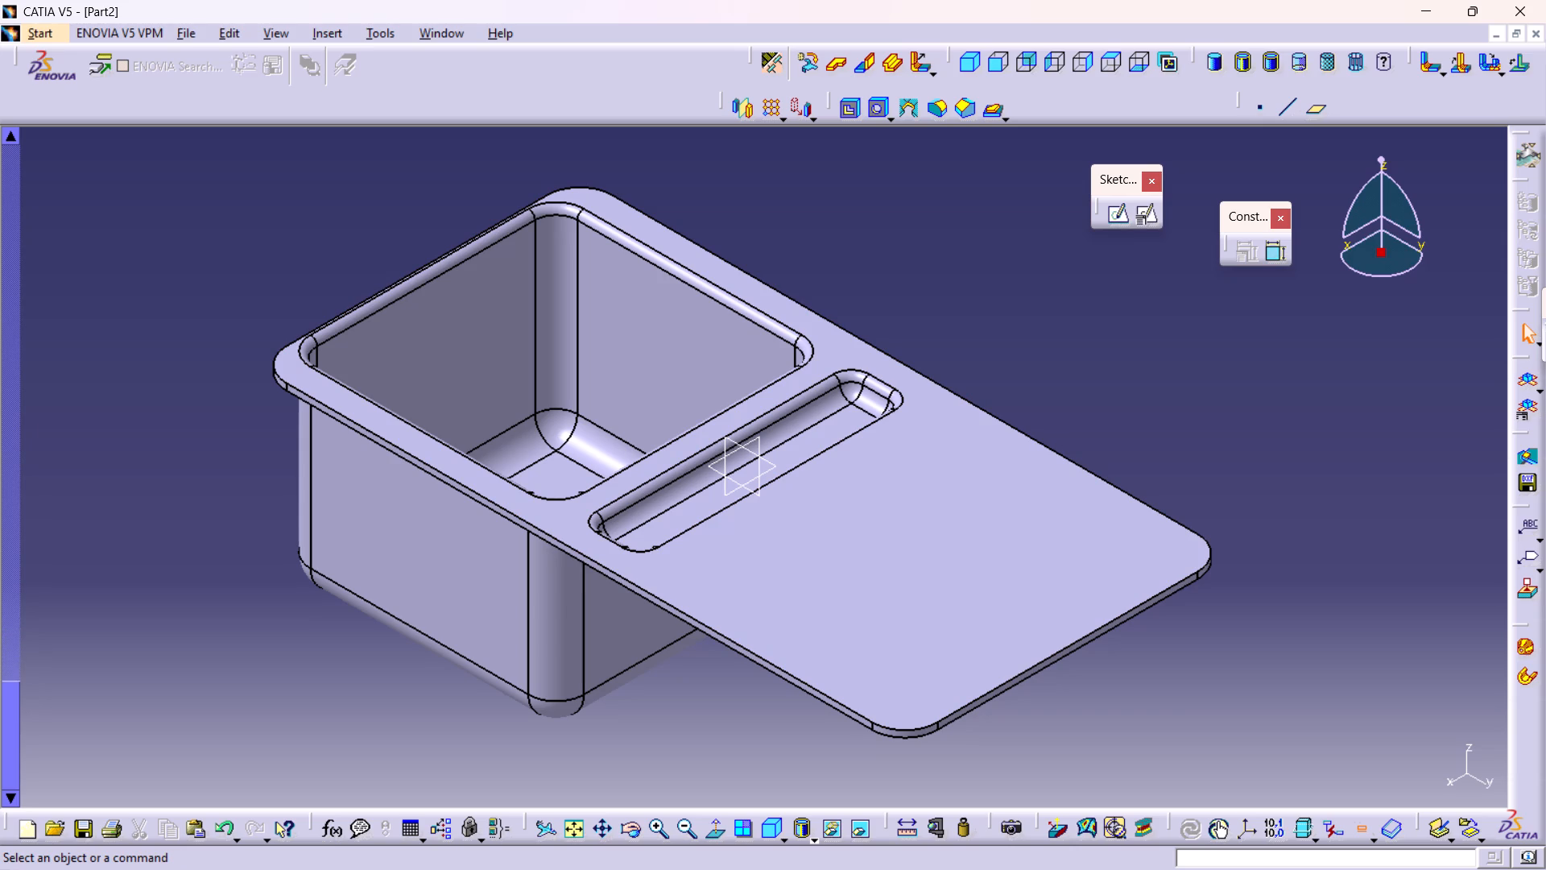
scroll(182, 352, "up", 12)
scroll(205, 705, "up", 5)
scroll(142, 600, "up", 6)
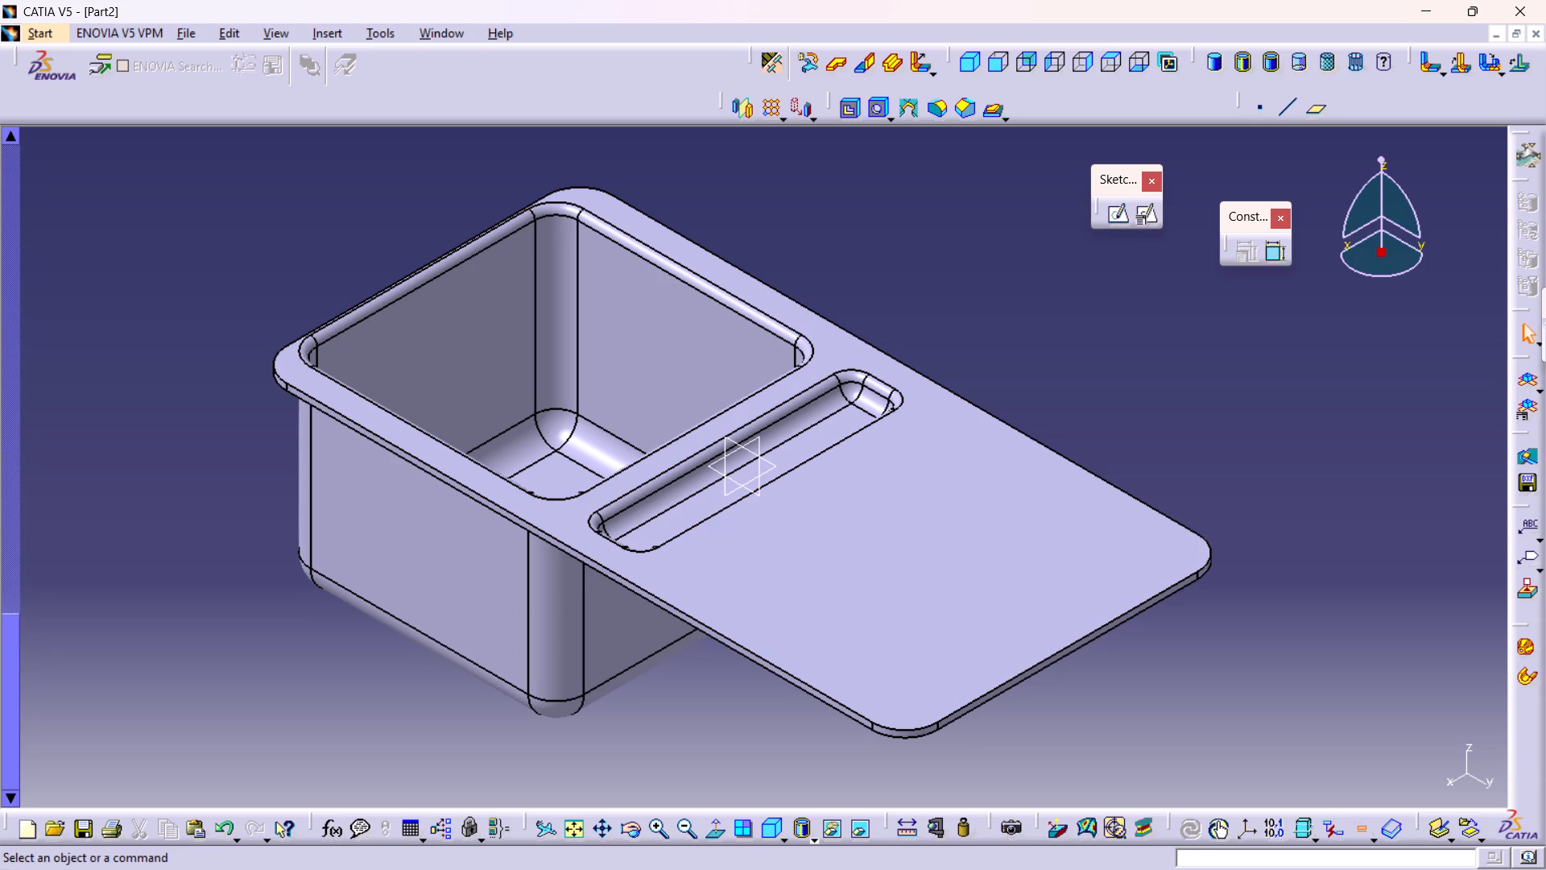
scroll(142, 600, "up", 16)
scroll(142, 600, "up", 9)
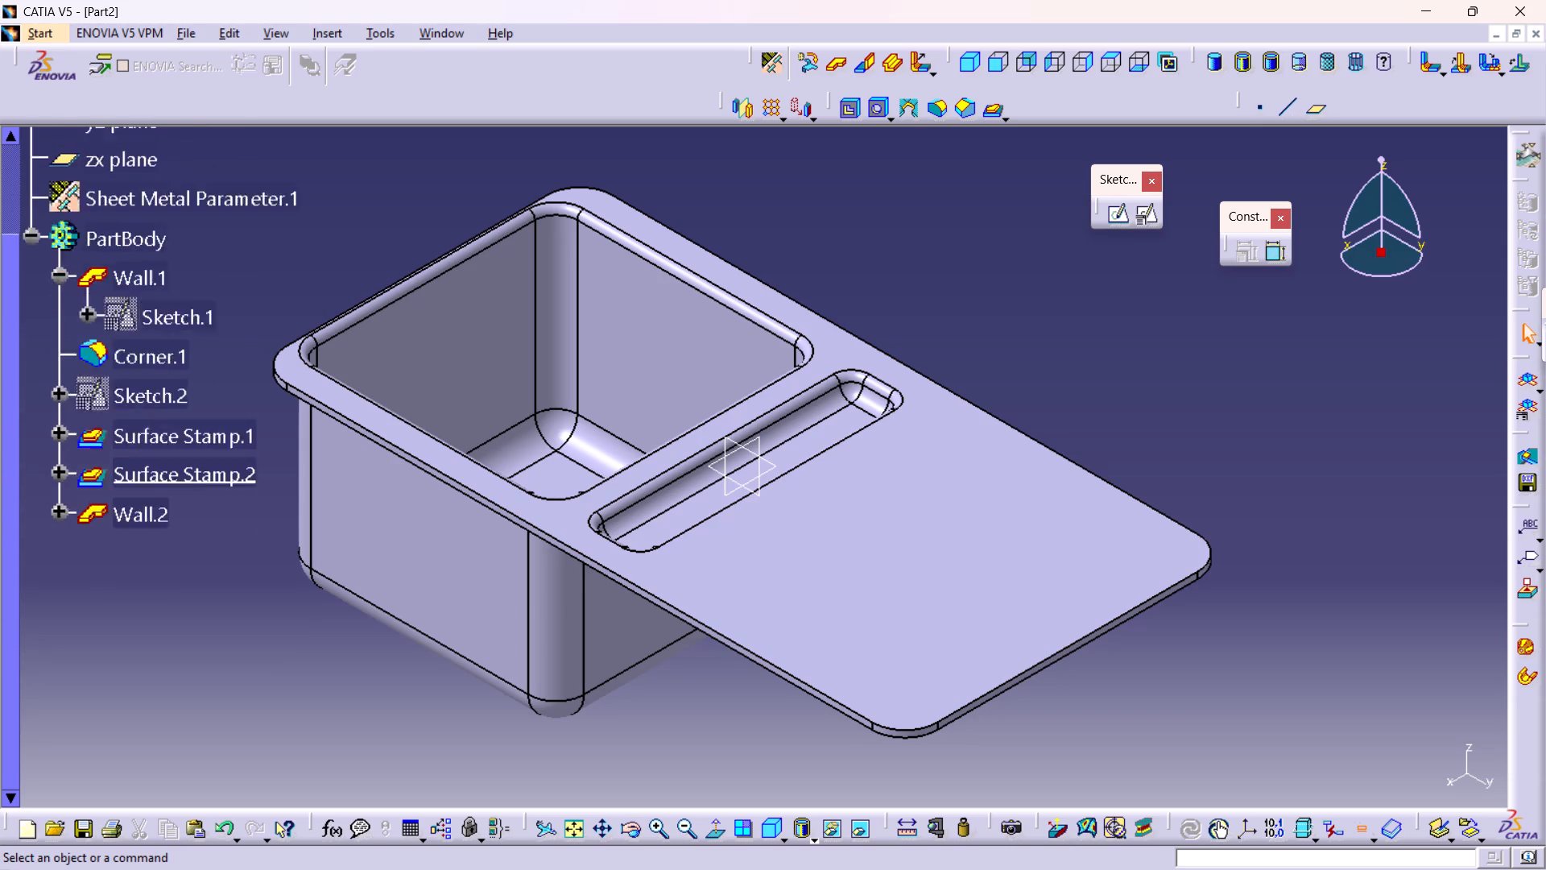
scroll(138, 595, "up", 1)
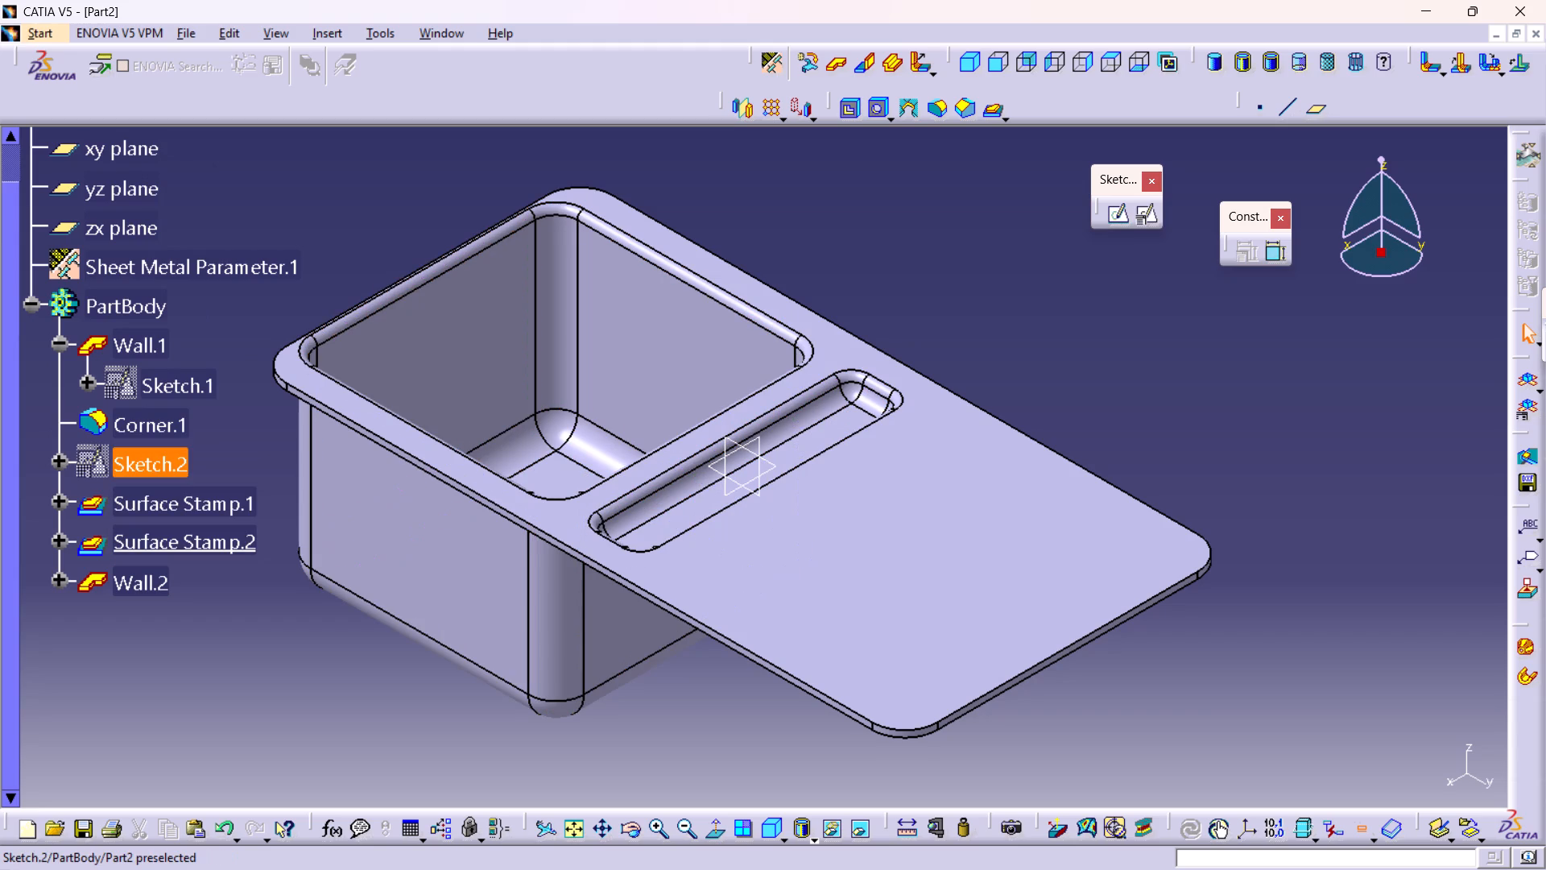
double_click(159, 468)
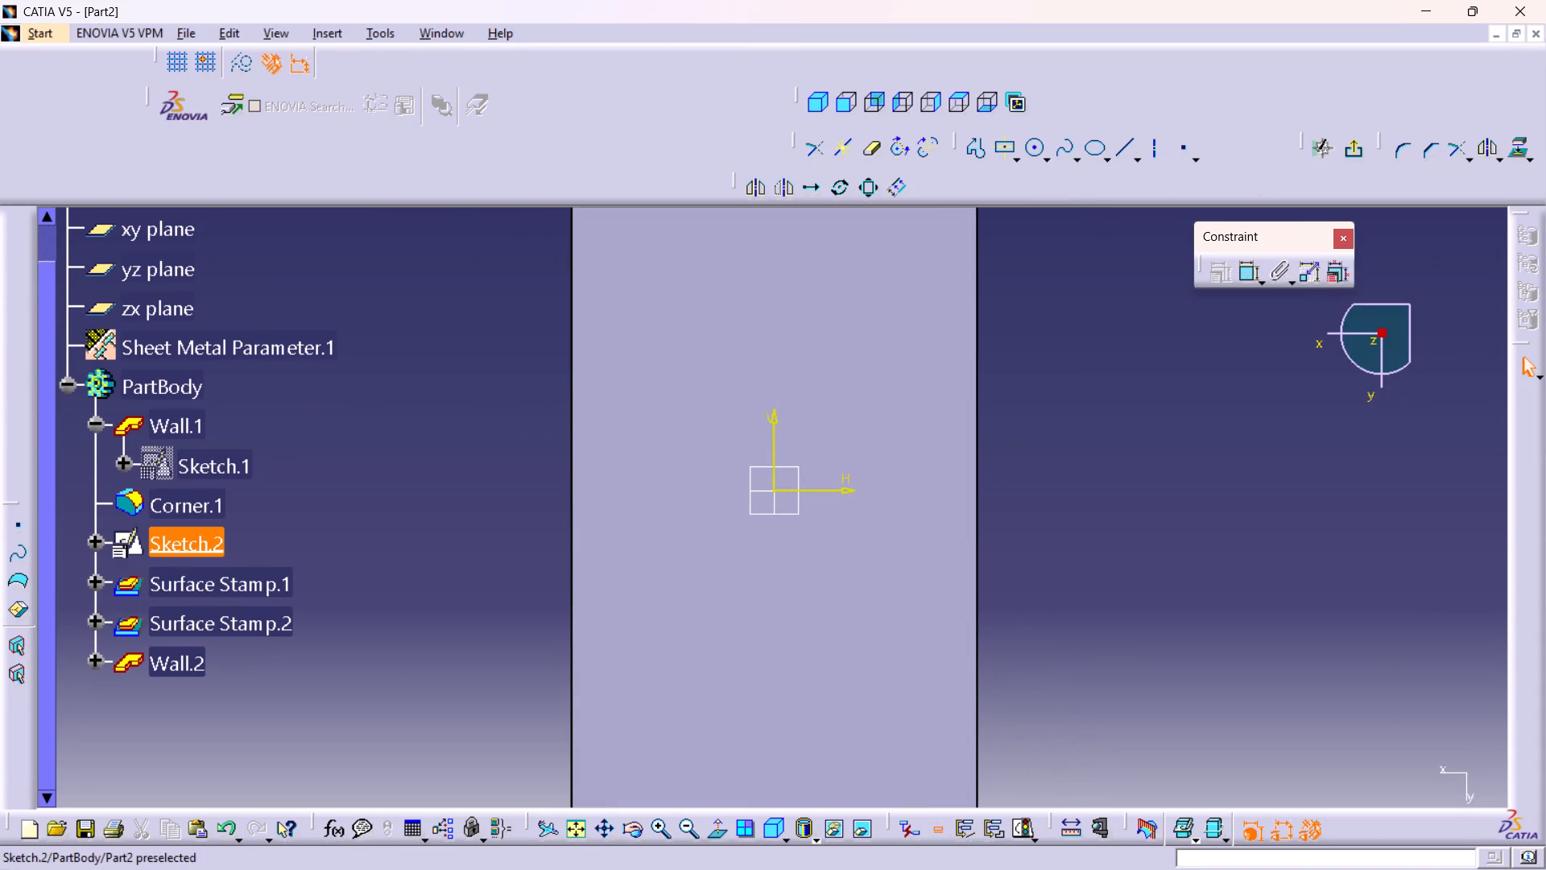
double_click(187, 550)
double_click(186, 549)
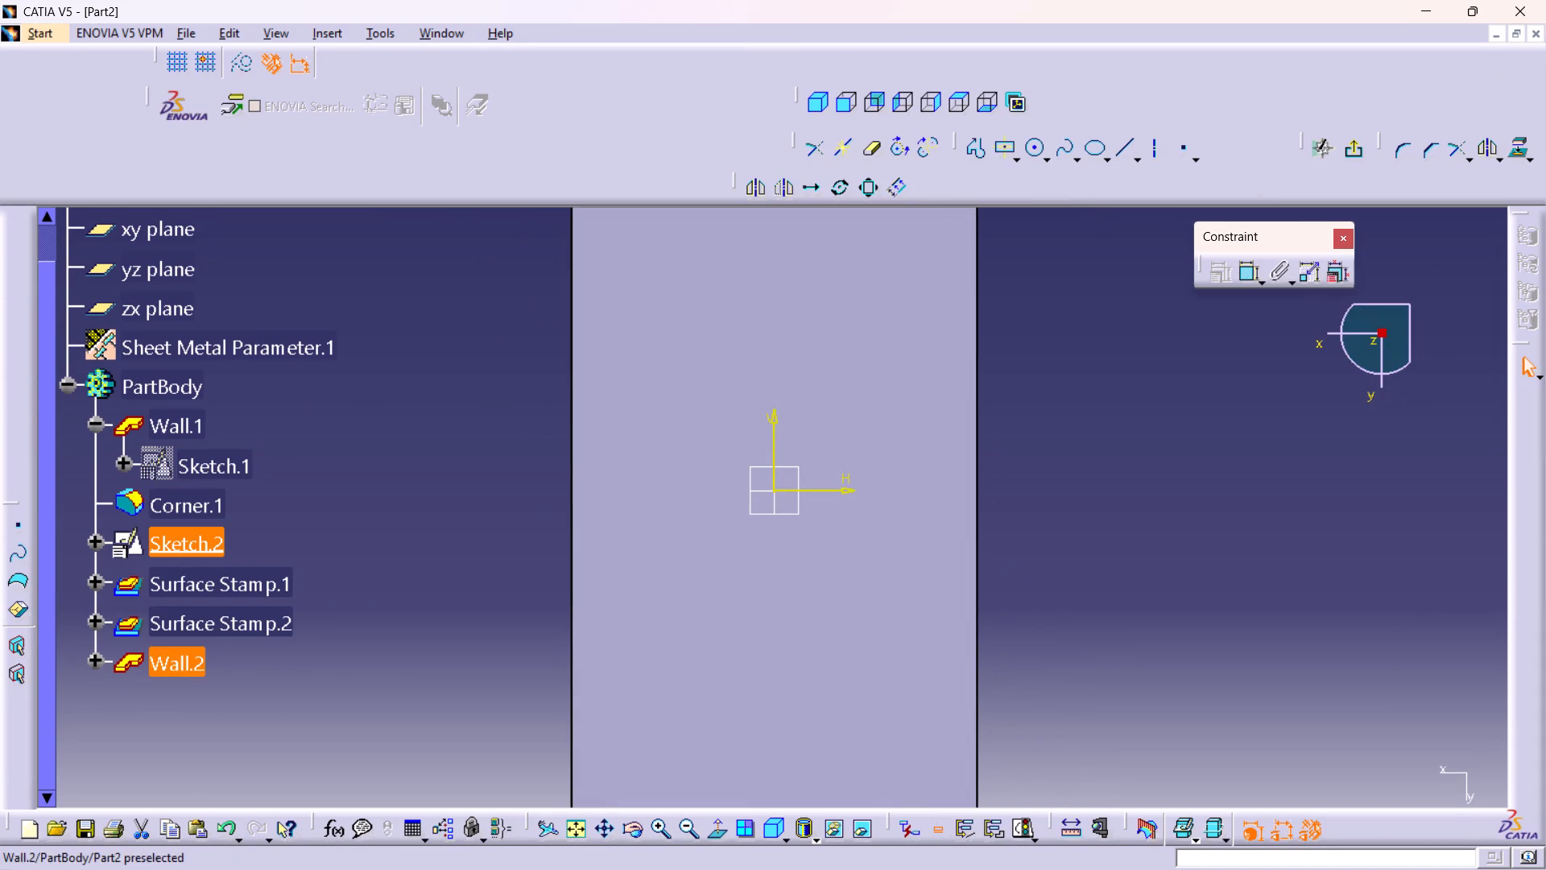
Examine Sketch.5, the shallow stamp's profile, undo the last action after leaving it, then reopen it in isometric view.
left_click(95, 619)
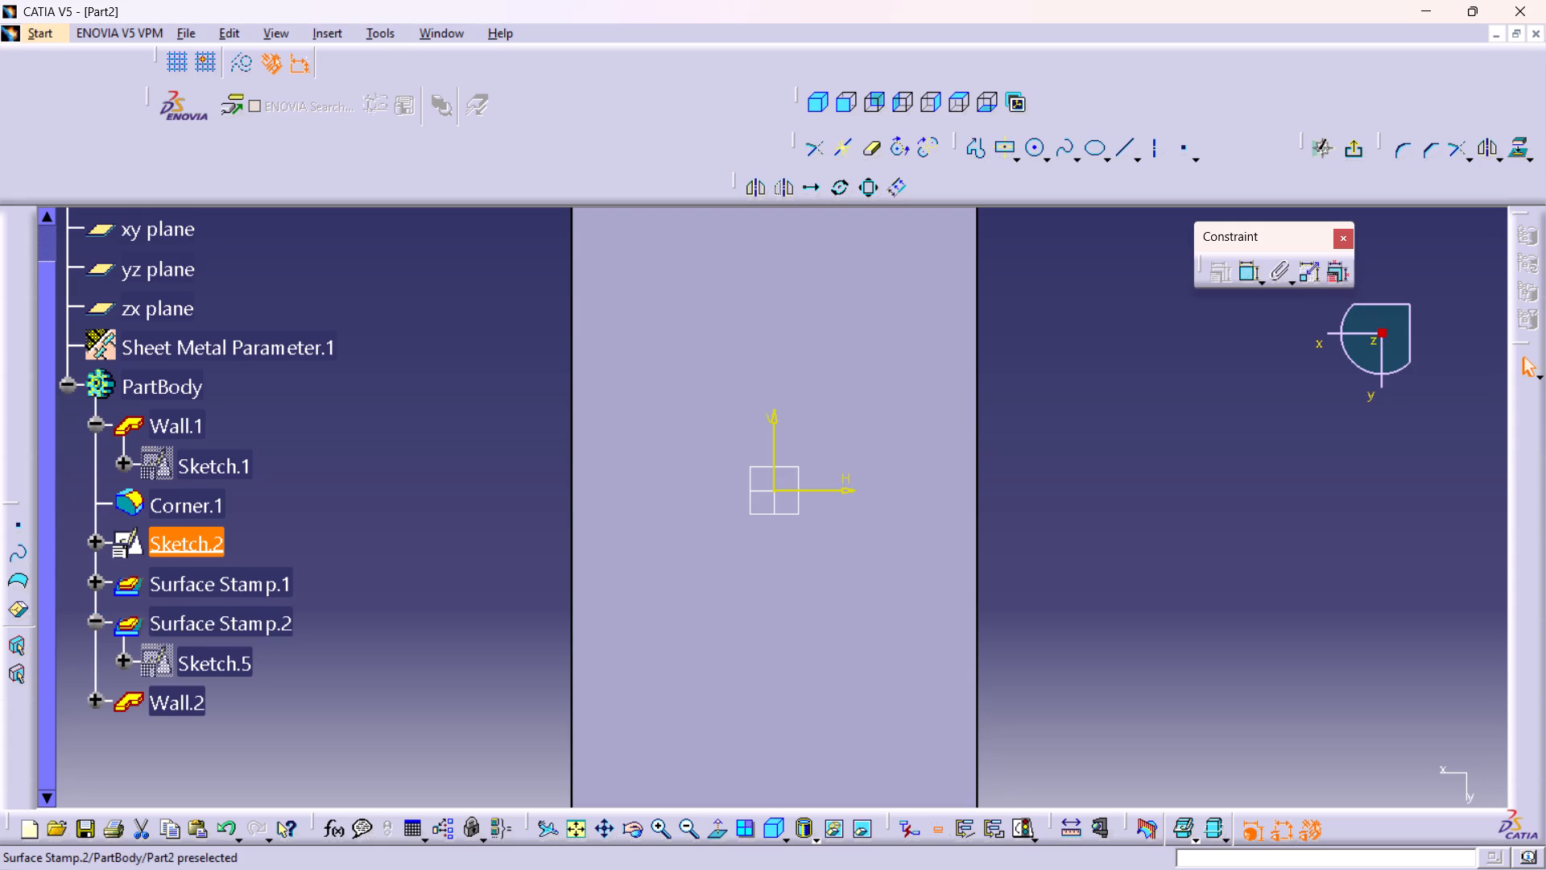
double_click(184, 659)
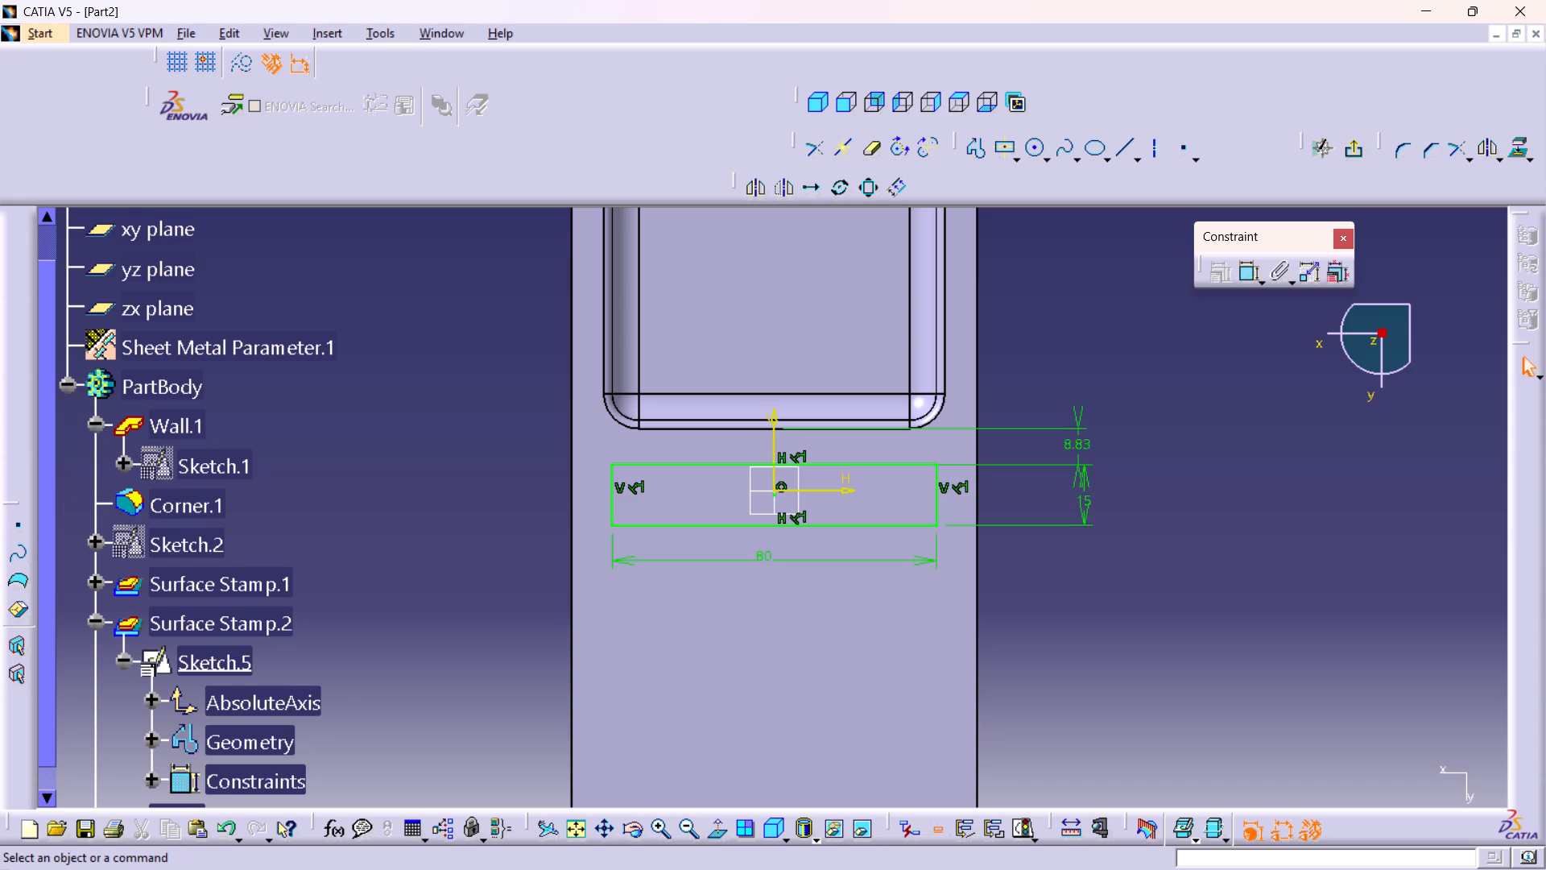
left_click(1345, 153)
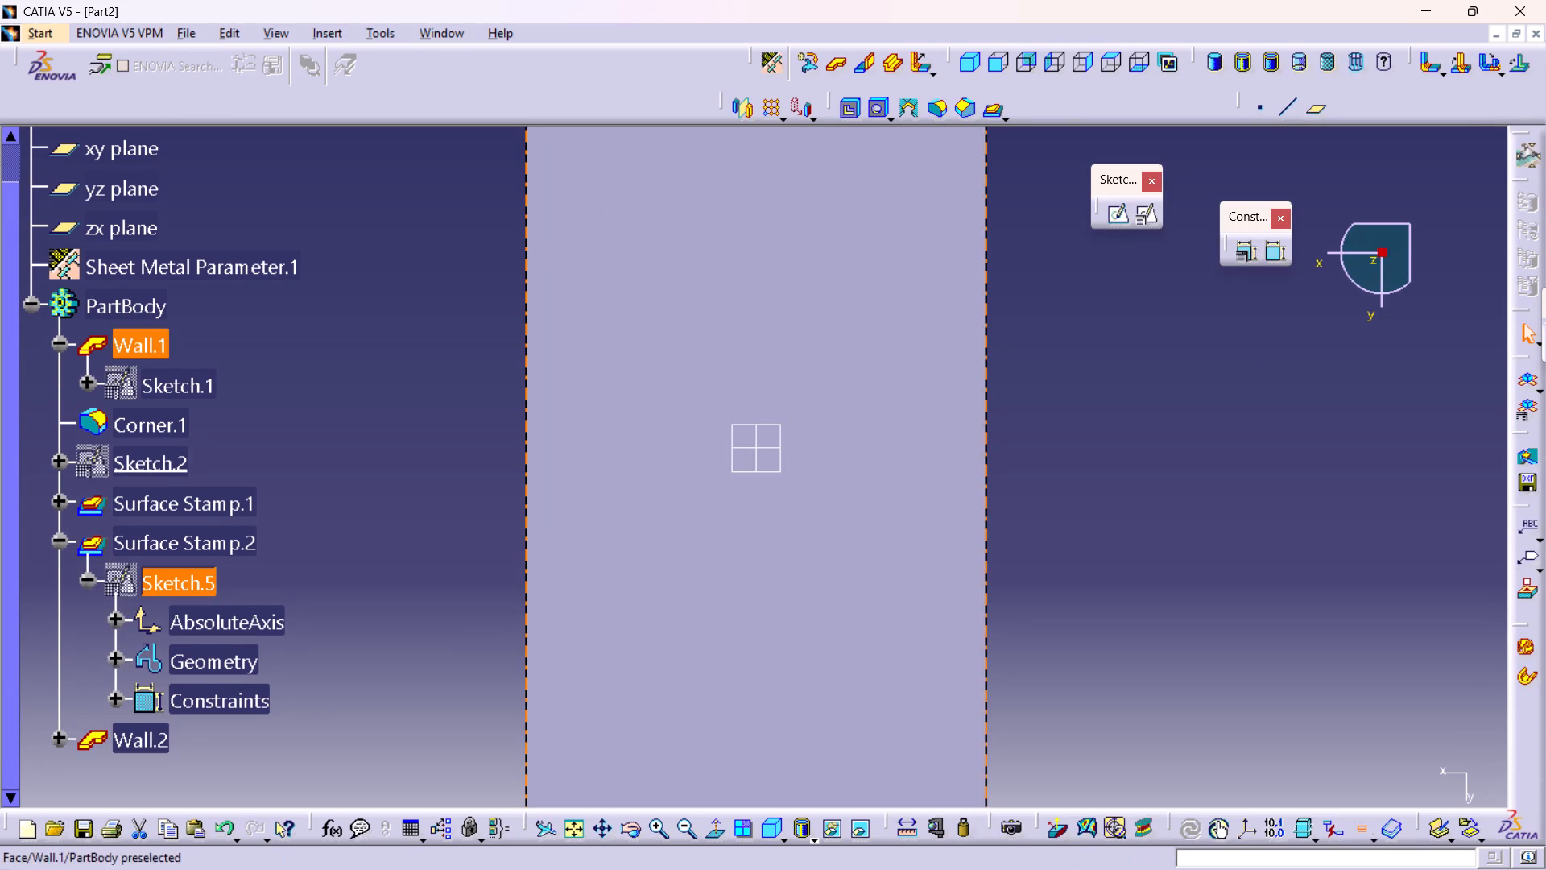
left_click(973, 61)
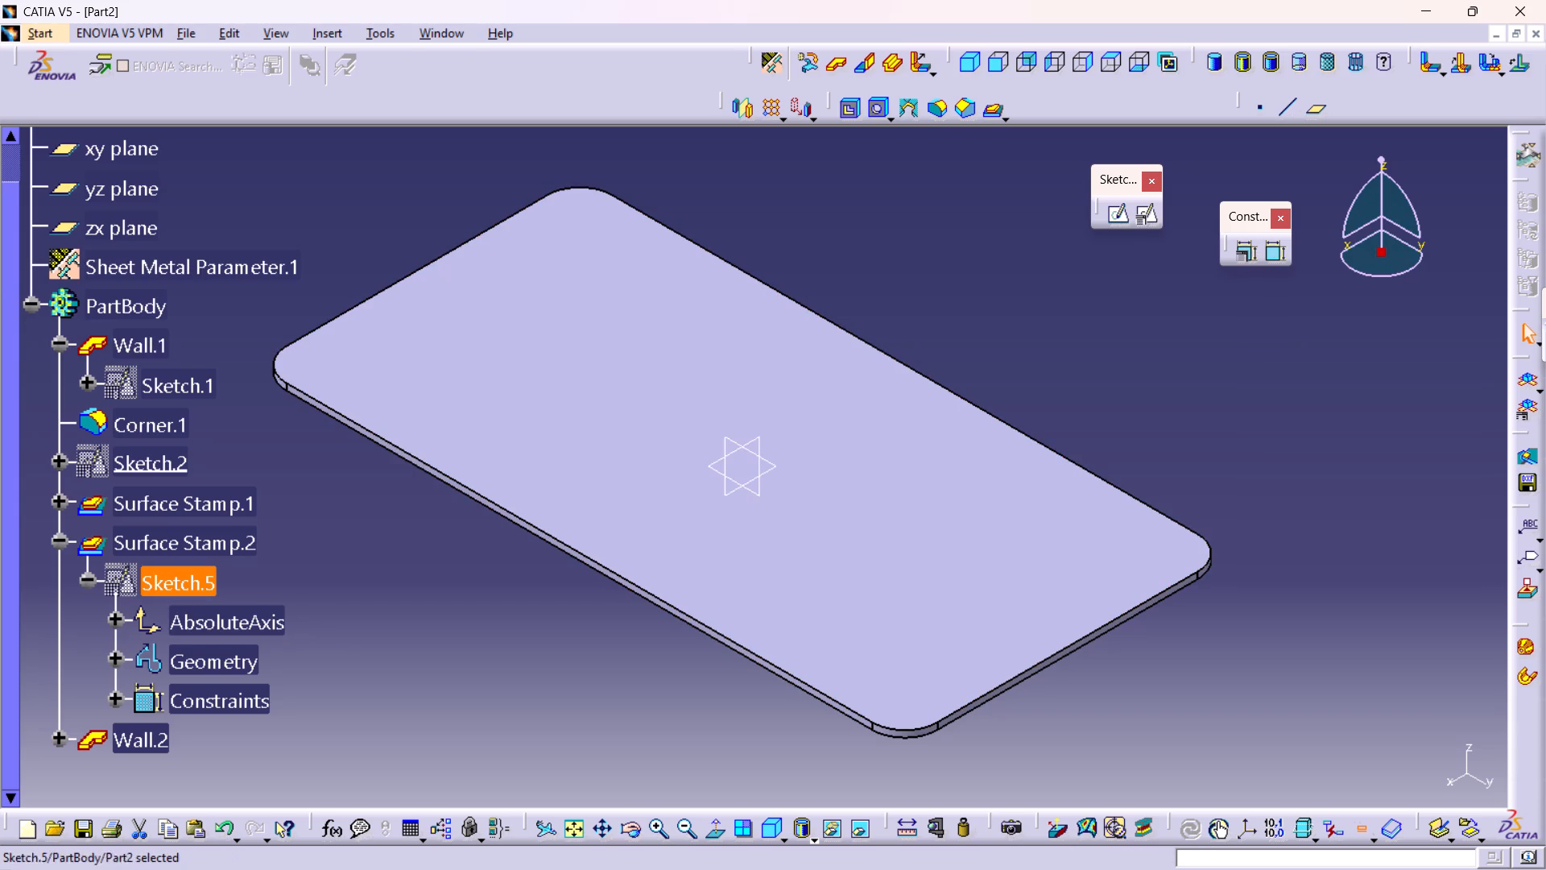
key("ctrl+z")
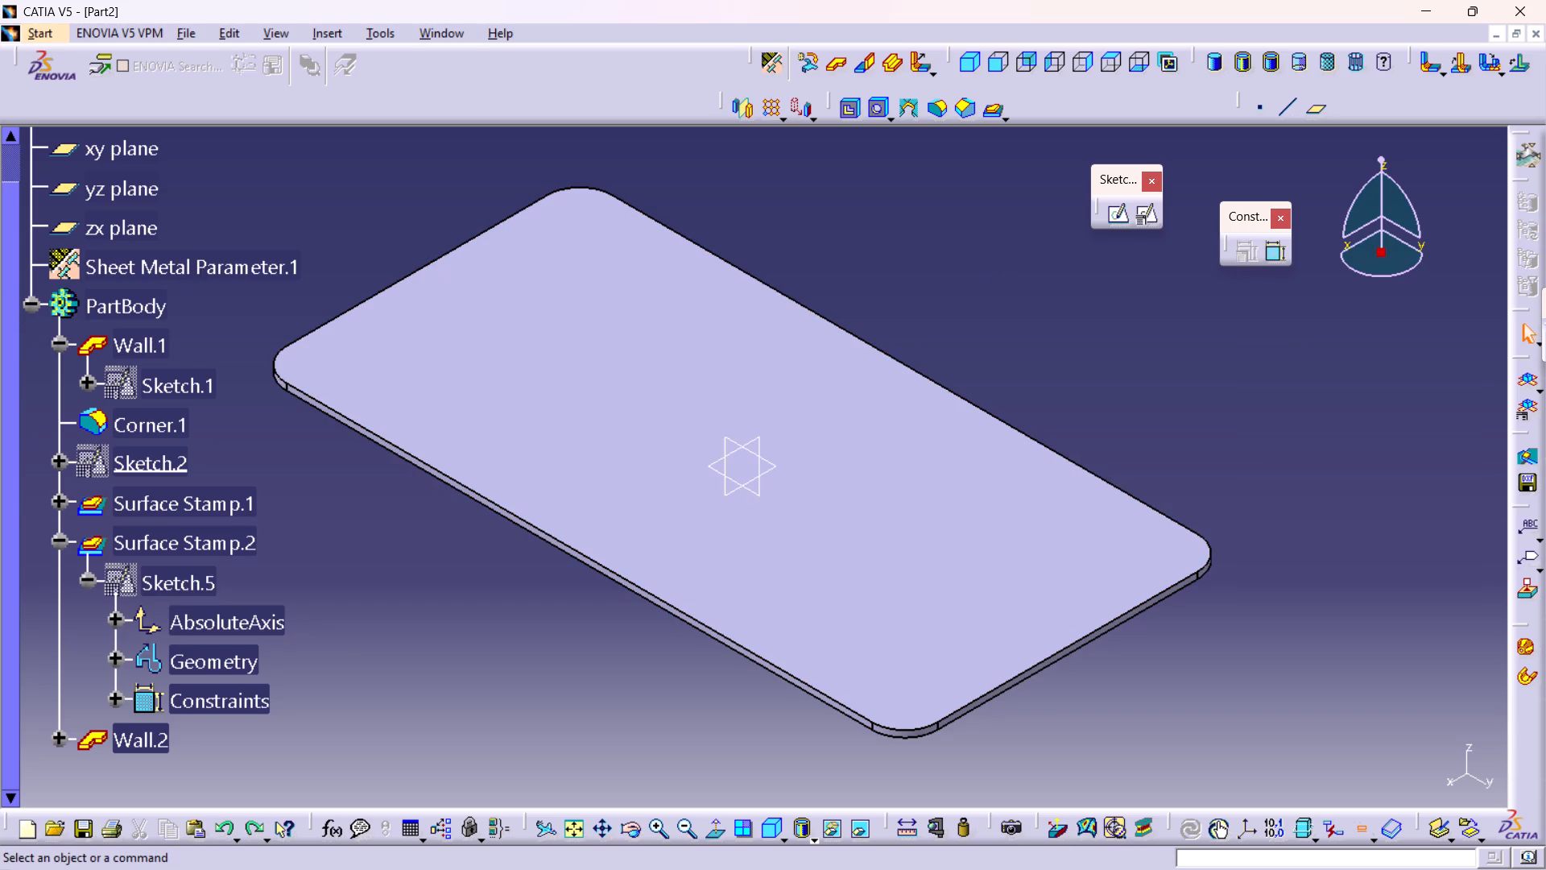
double_click(168, 585)
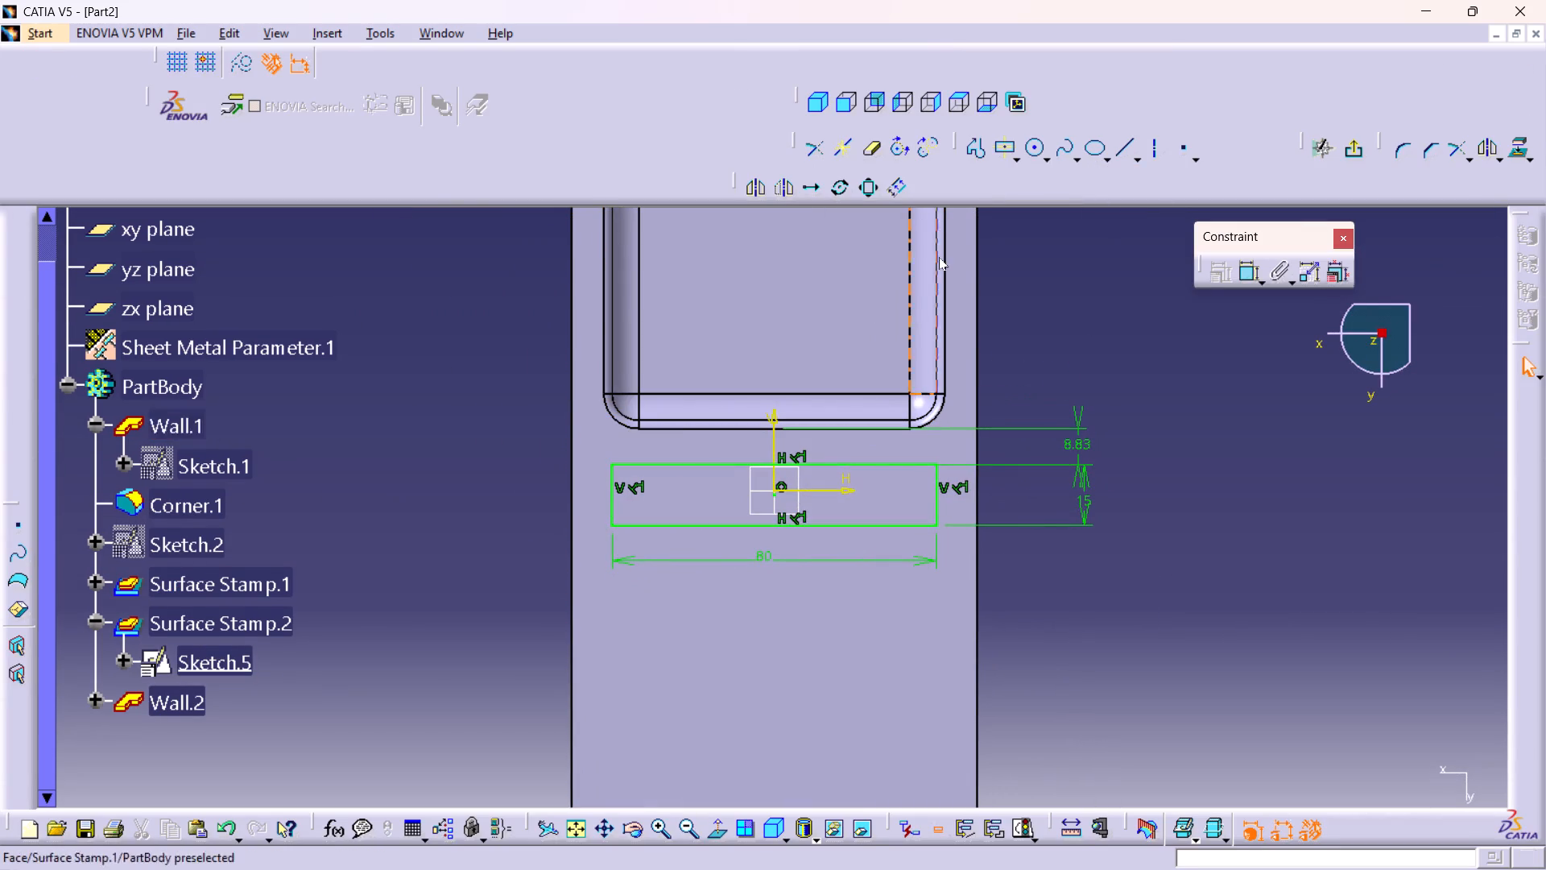
left_click(811, 106)
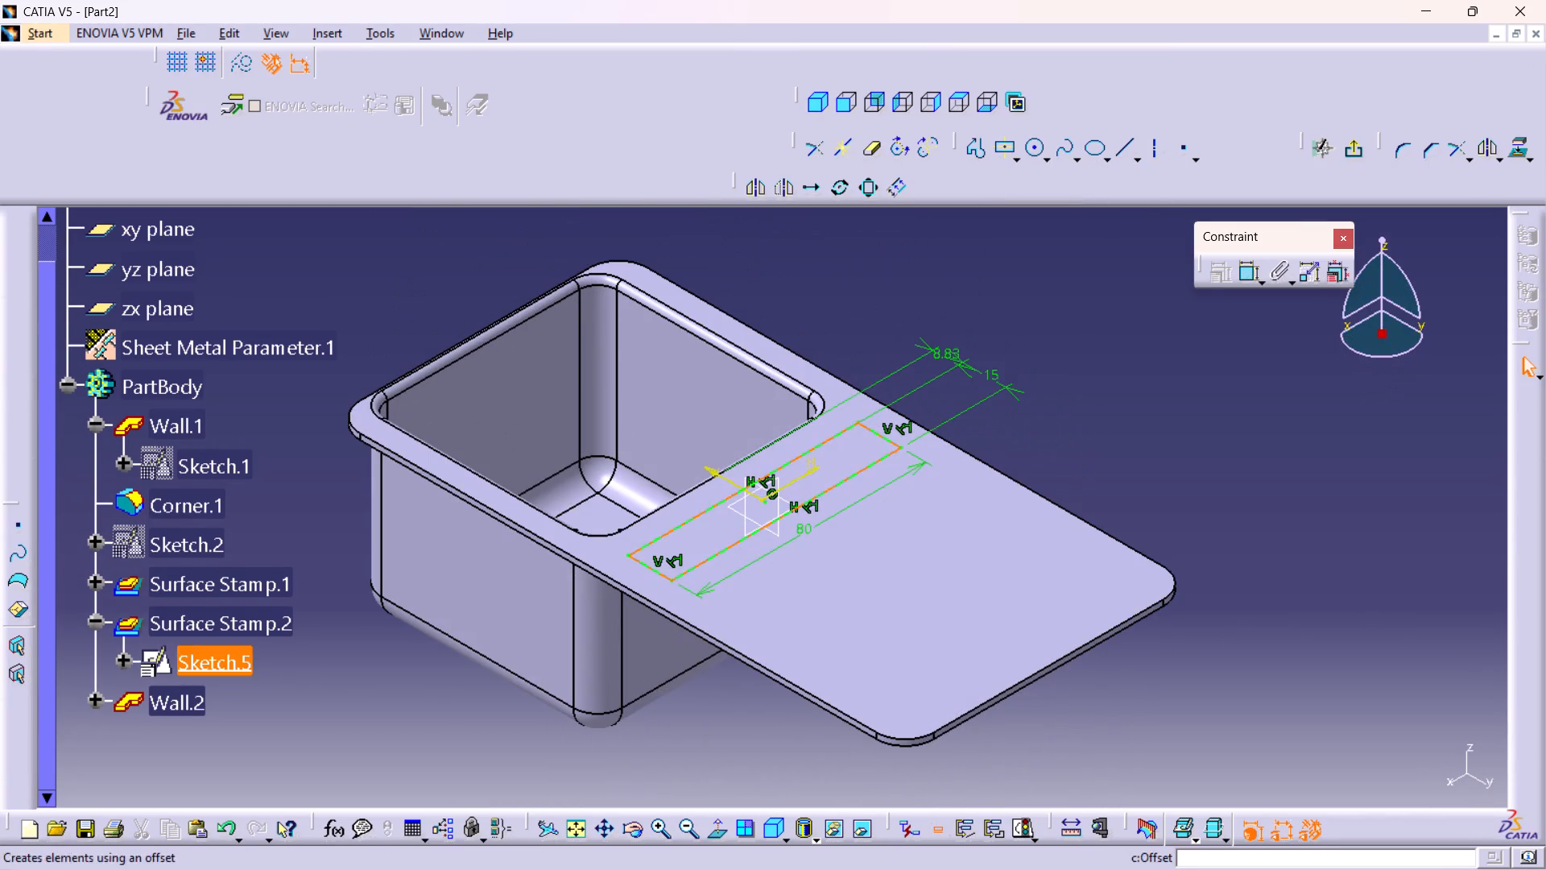
Leave the sketch and inspect the Surface Stamp.2 definition, accepting it without changes.
double_click(211, 626)
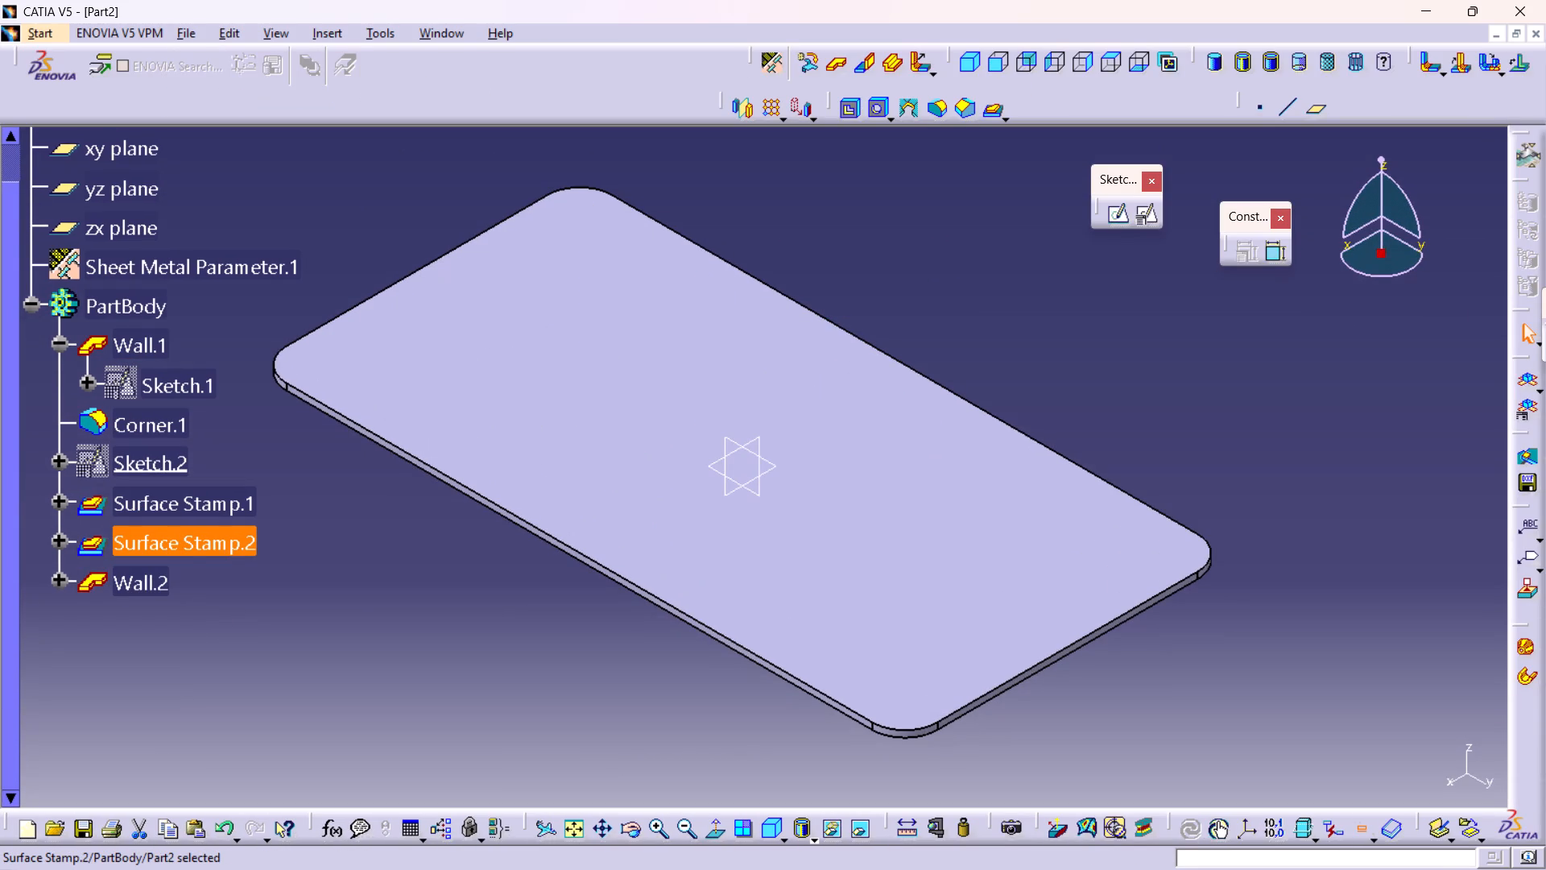
double_click(185, 551)
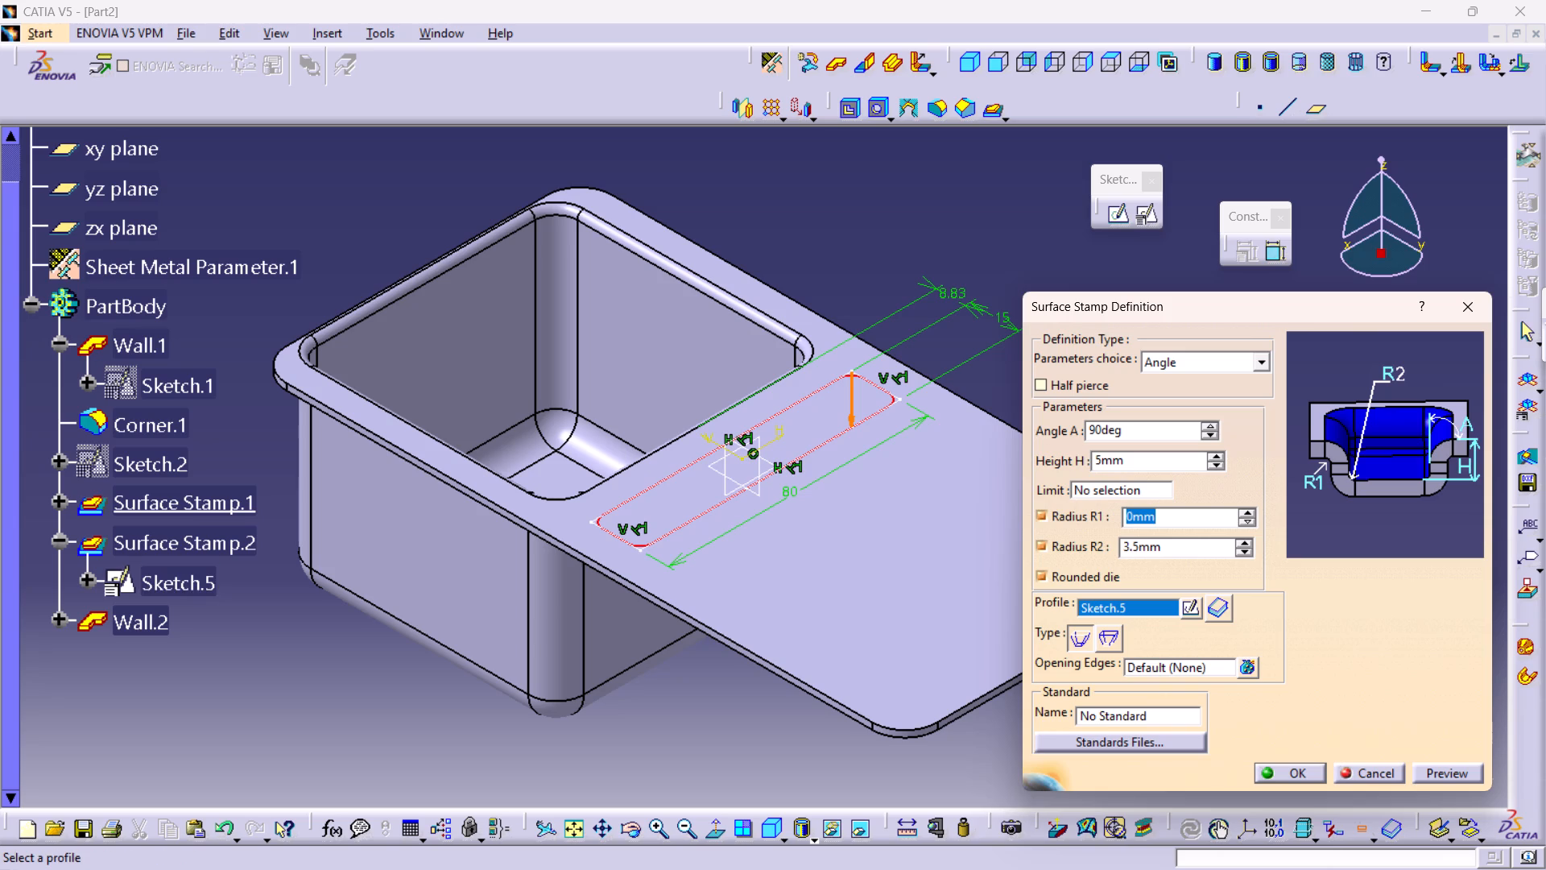
left_click(1283, 768)
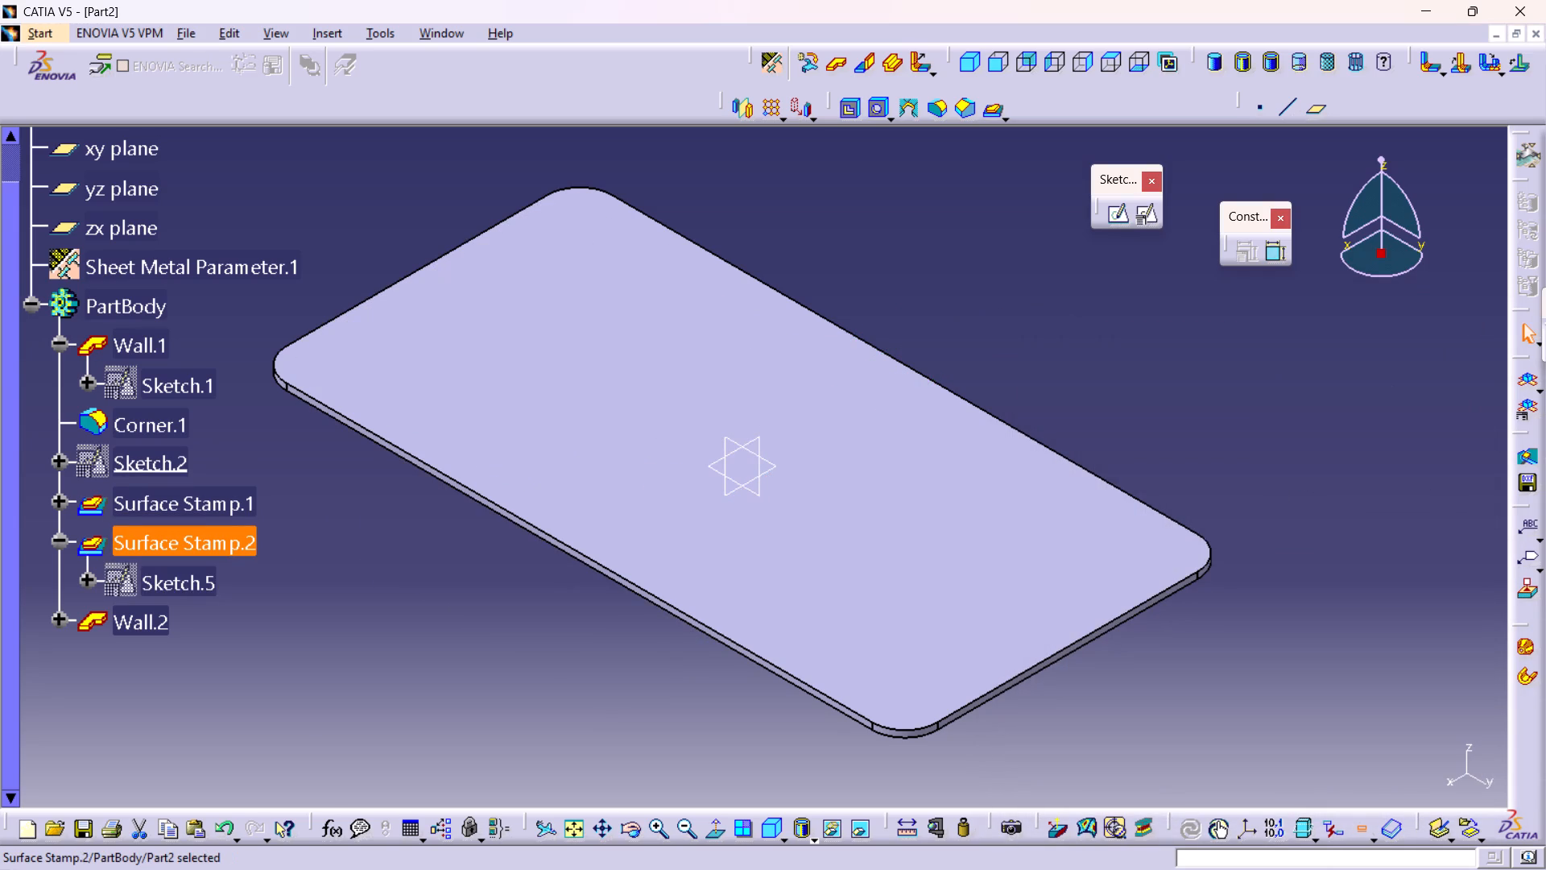
Define Surface Stamp.2 as the in-work object.
right_click(212, 551)
left_click(296, 286)
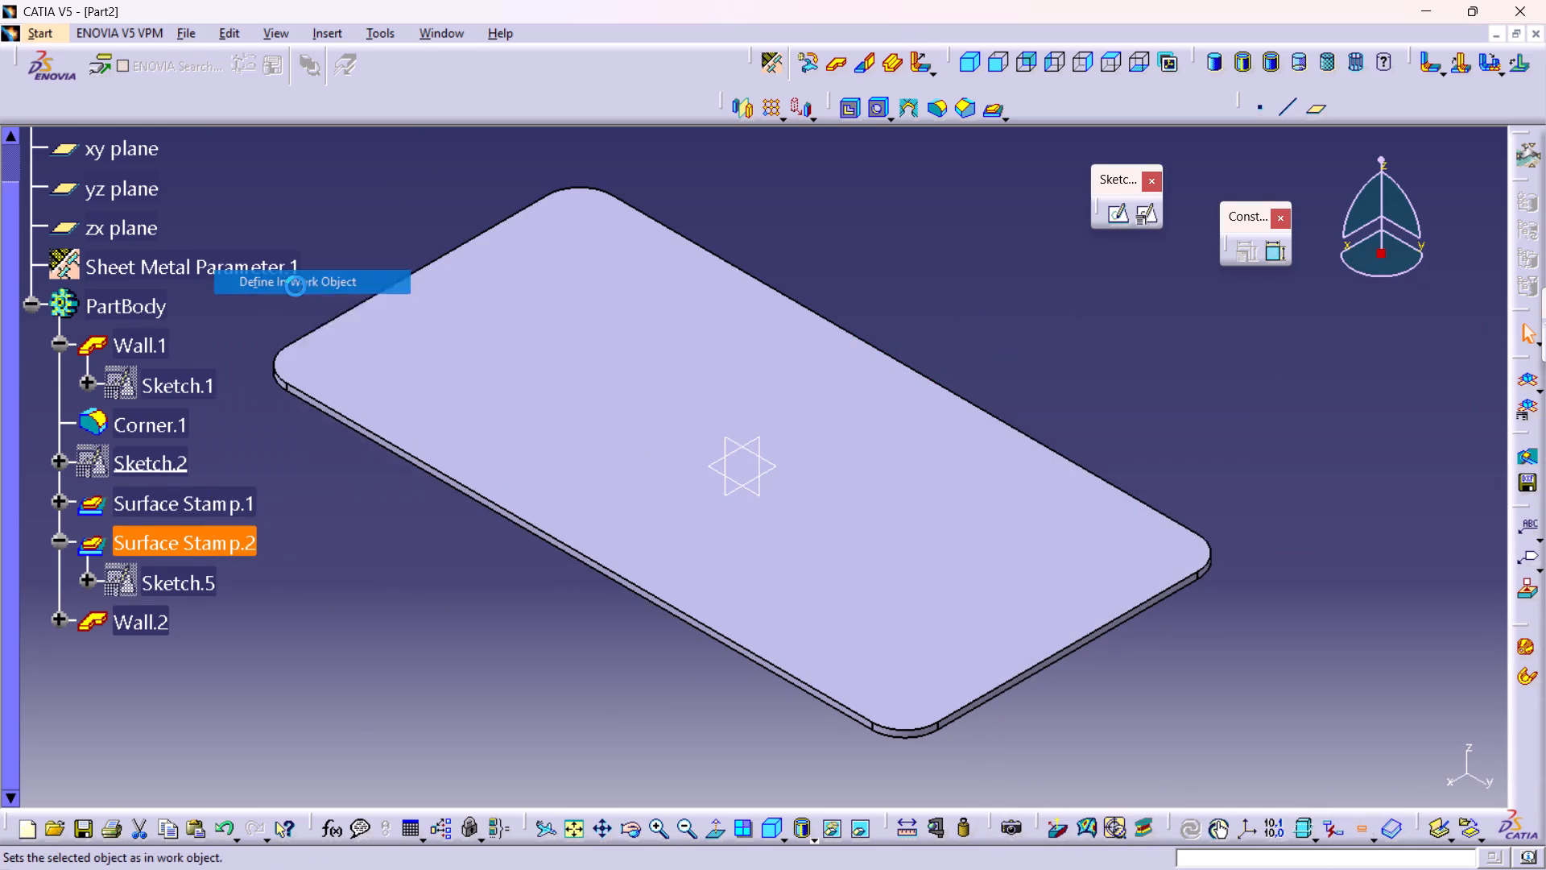
left_click(1045, 392)
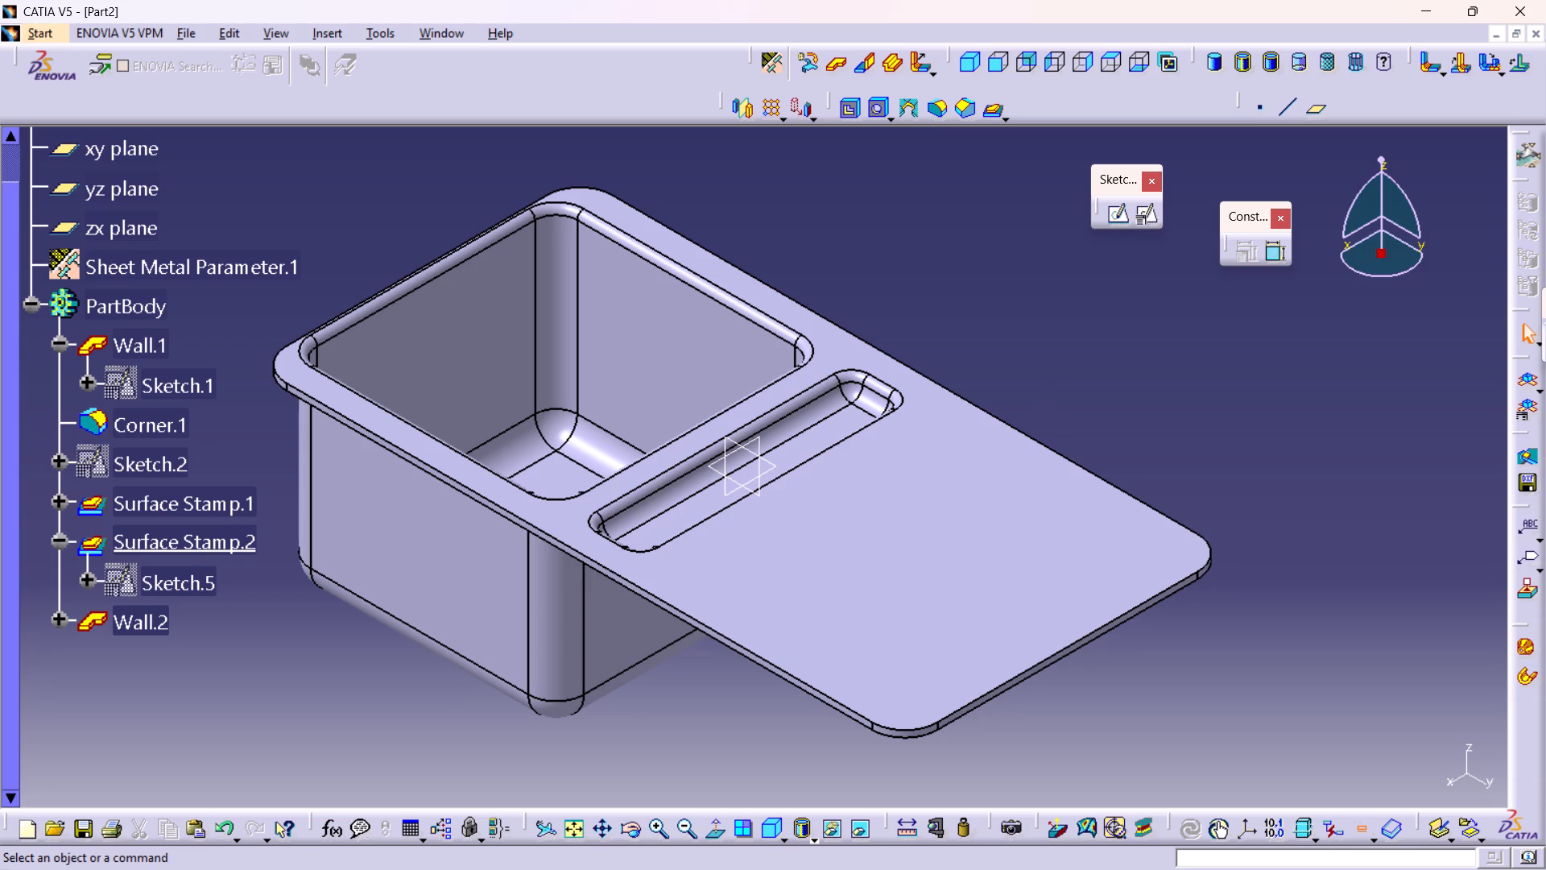
Start a rectangular pattern of Surface Stamp.2 and set the first direction to 6 instances.
left_click(785, 116)
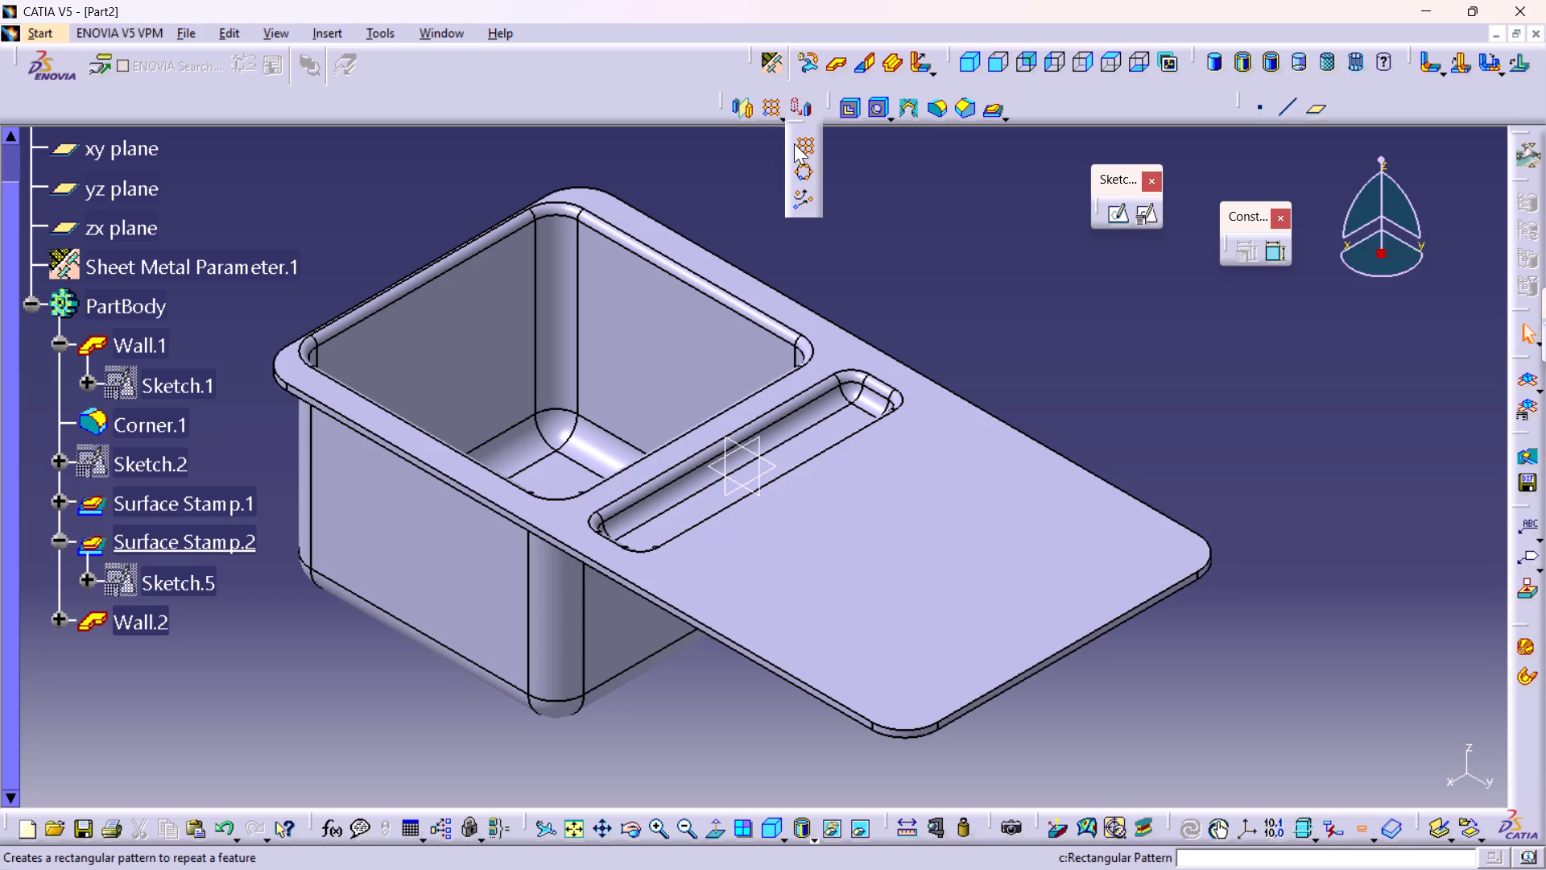
left_click(794, 143)
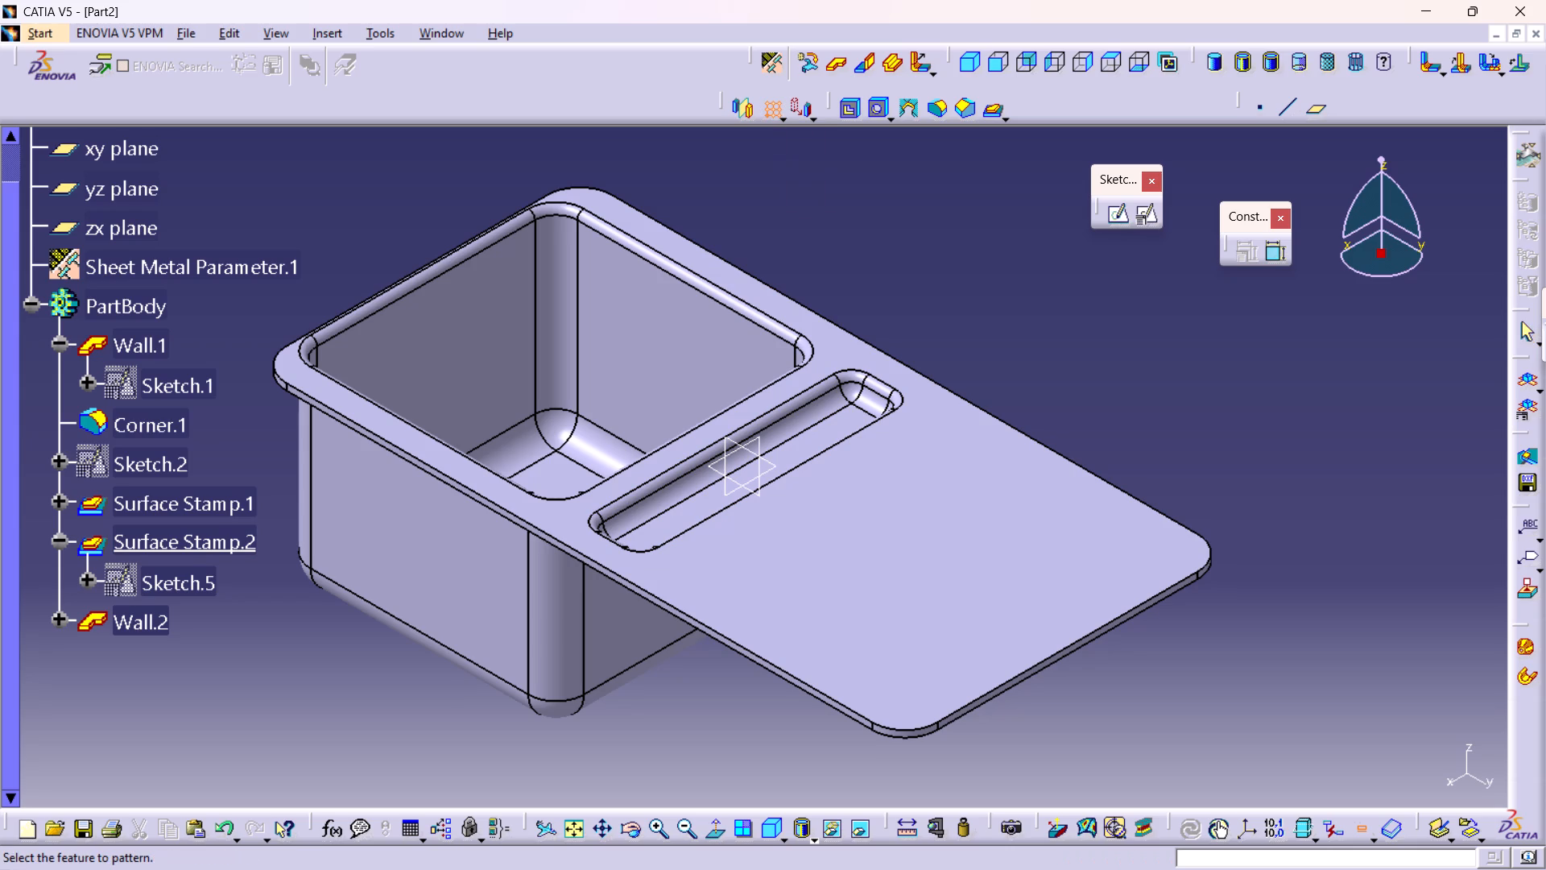
left_click(771, 111)
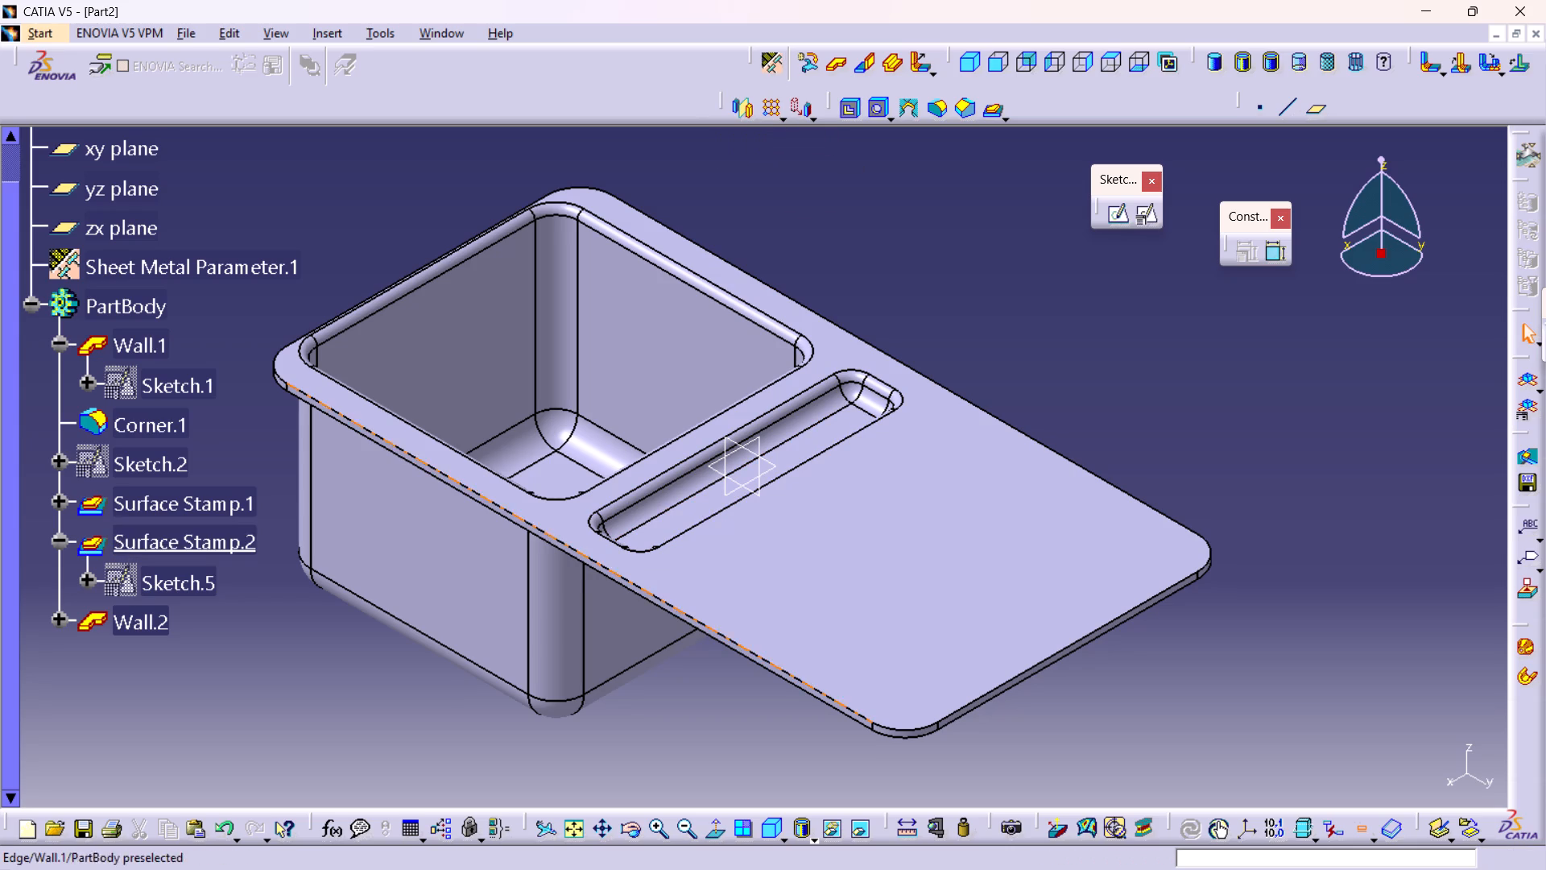
left_click(195, 550)
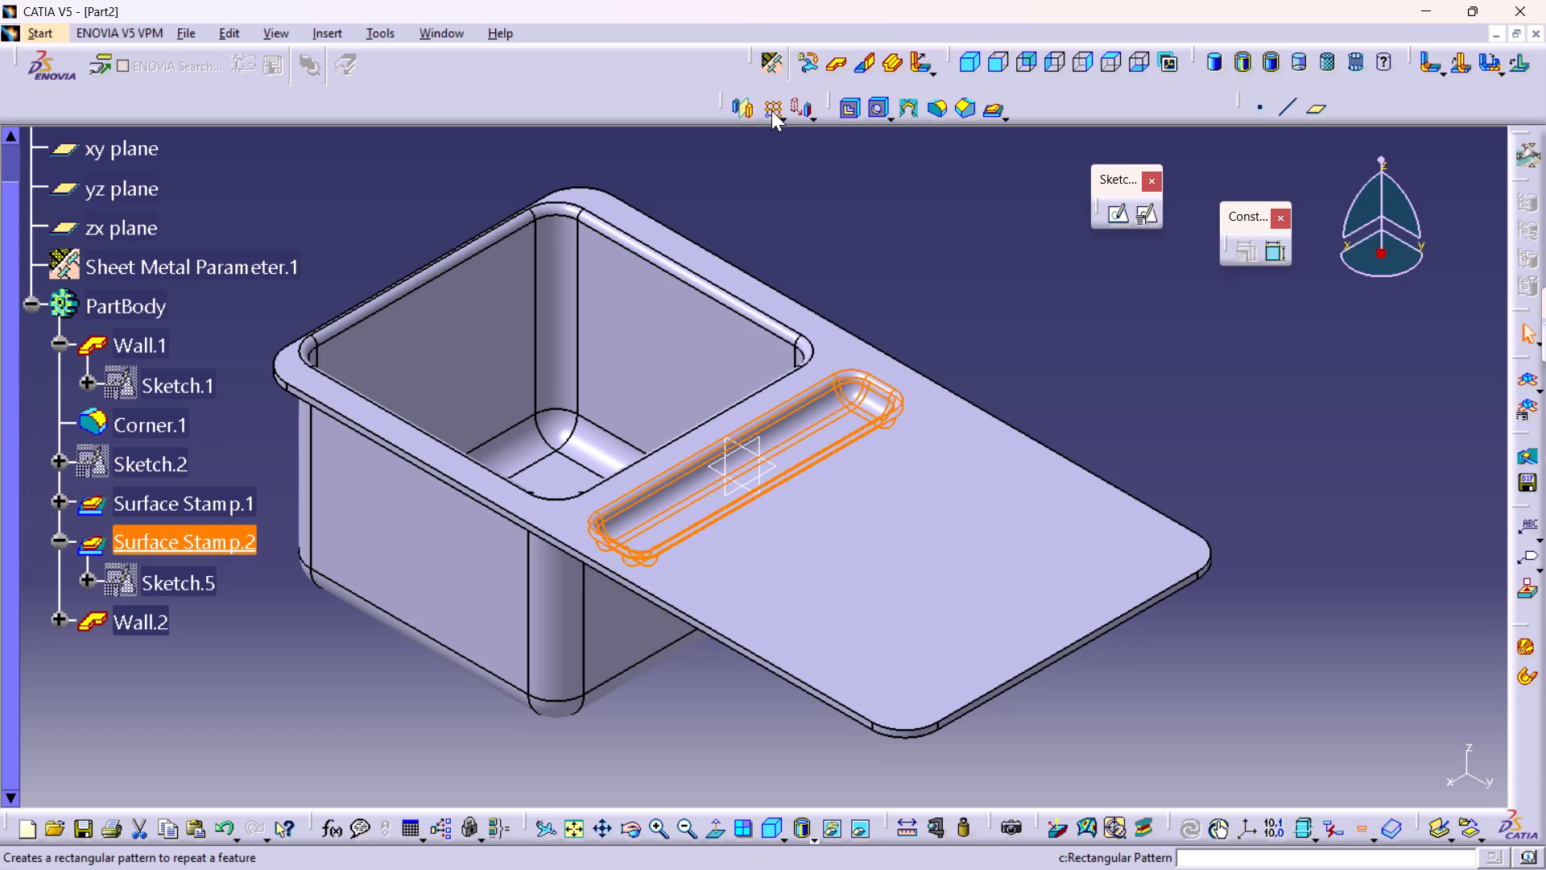
left_click(771, 110)
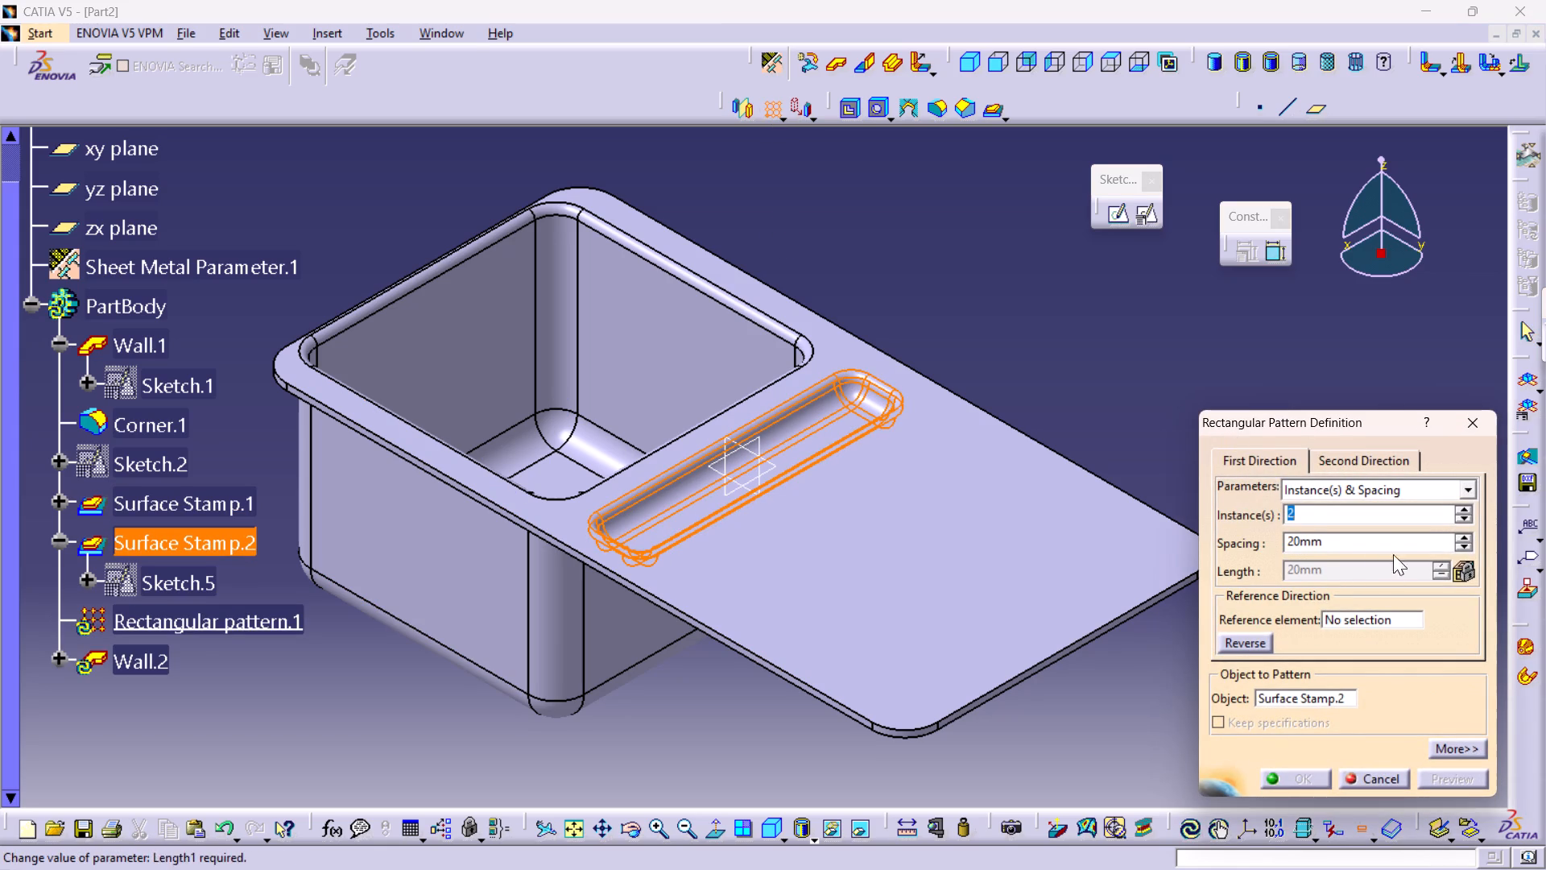
double_click(1326, 509)
key("6")
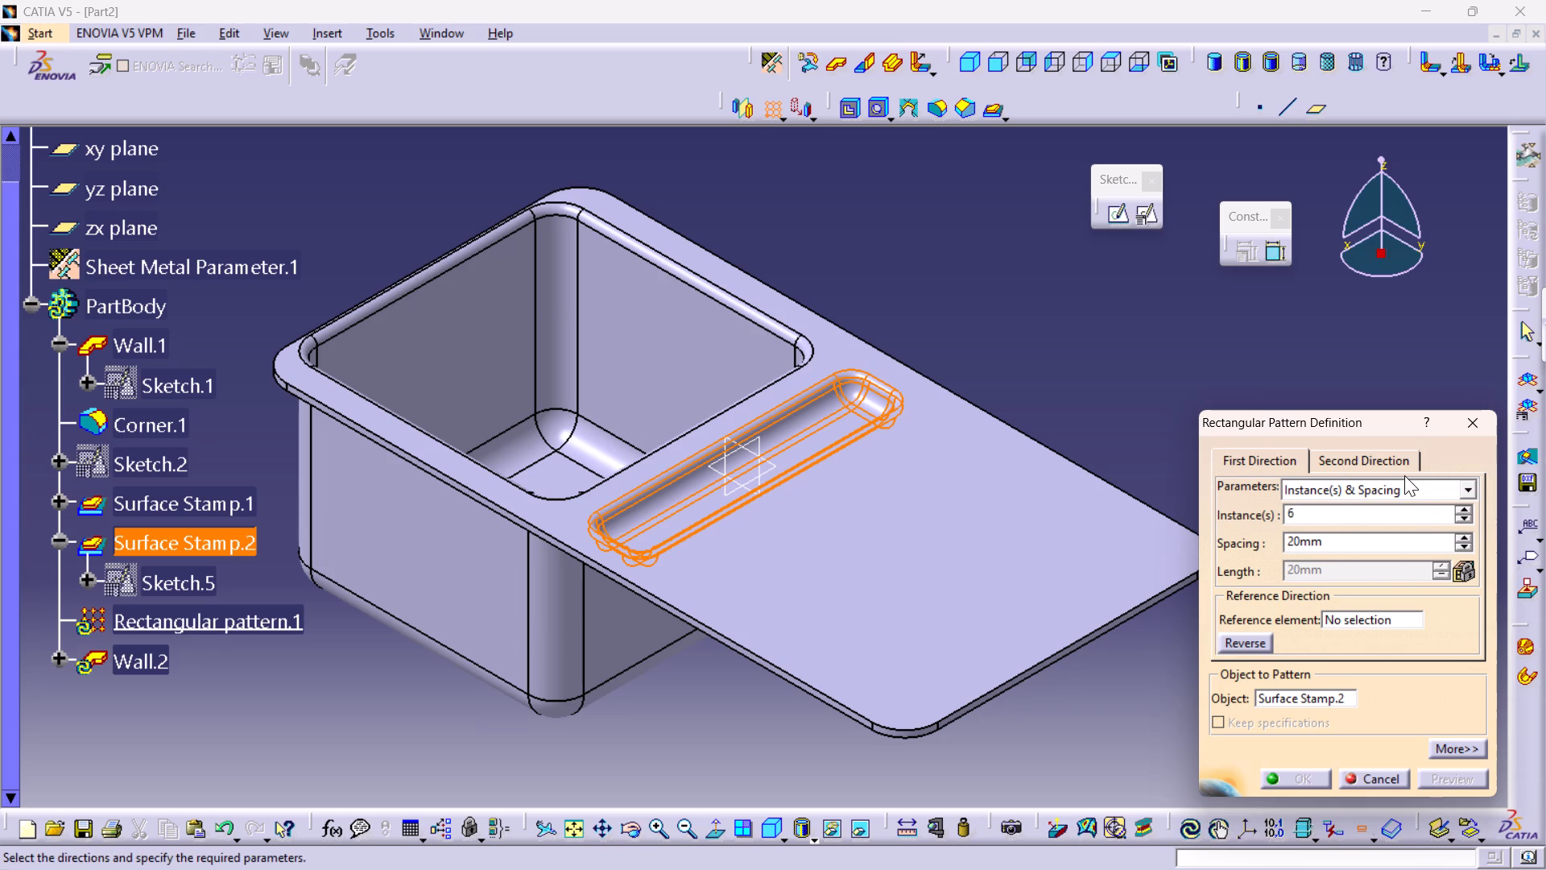
Switch the first direction's parameters to Spacing & Length, with a spacing of 15 mm and a length of 100 mm.
left_click(1473, 485)
left_click(1473, 485)
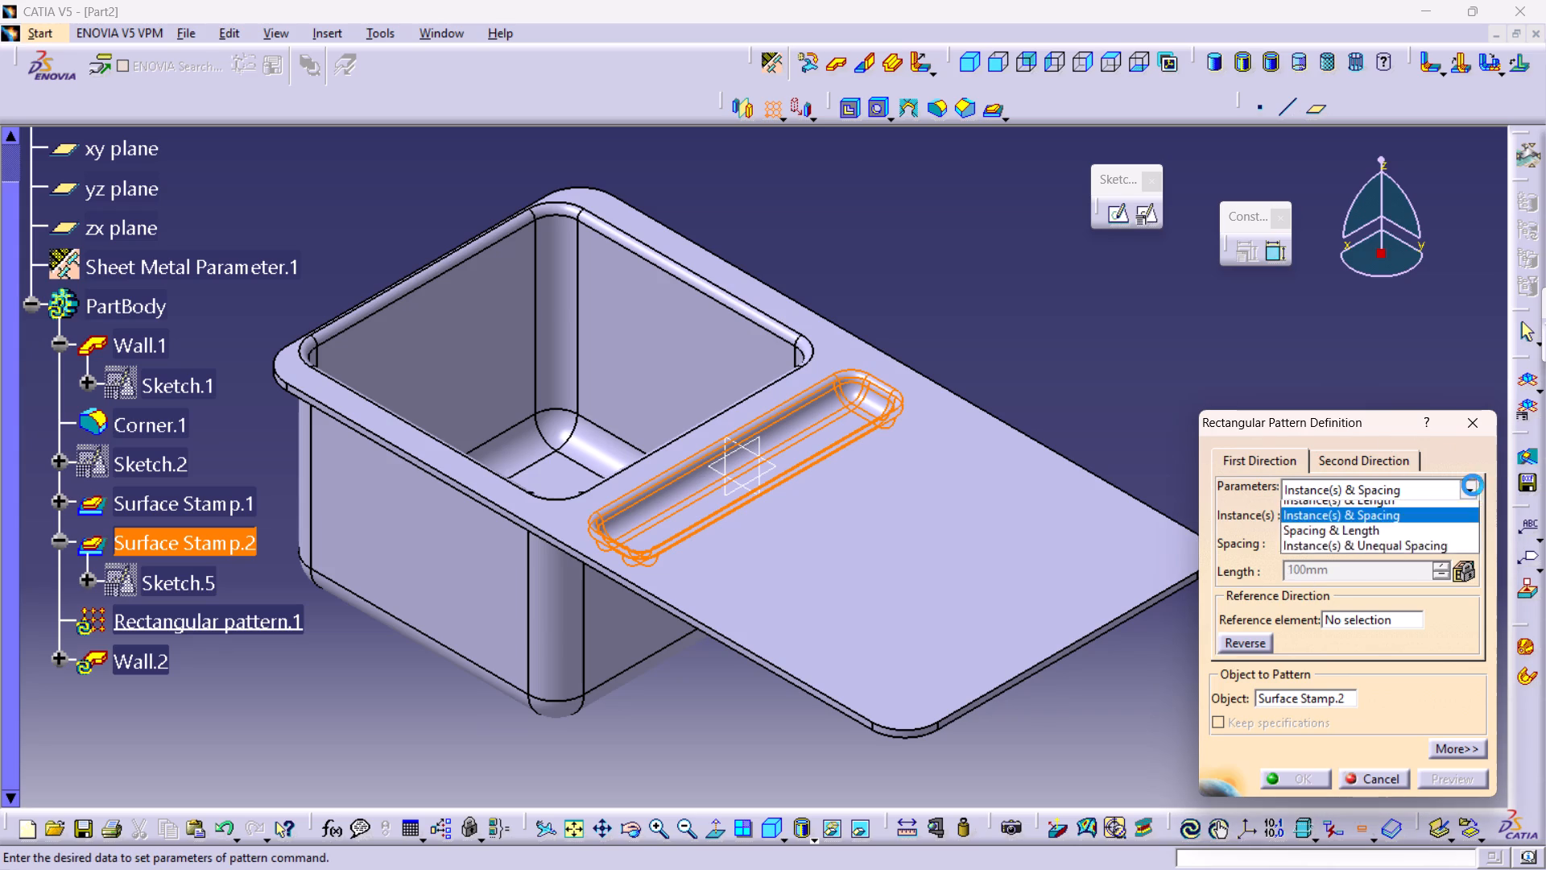
left_click(1354, 541)
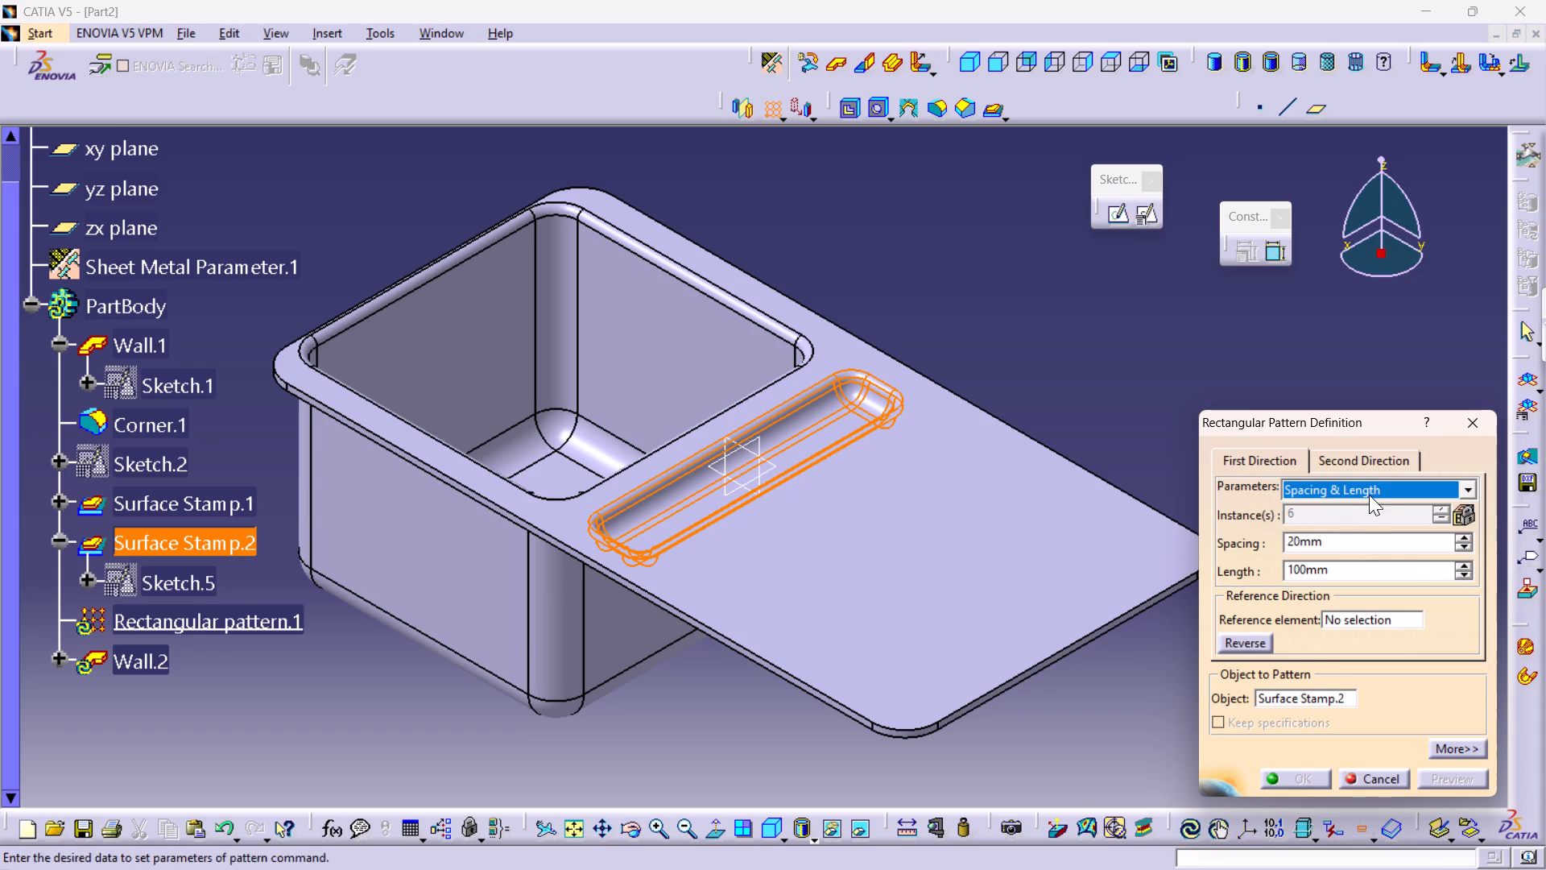
double_click(1332, 538)
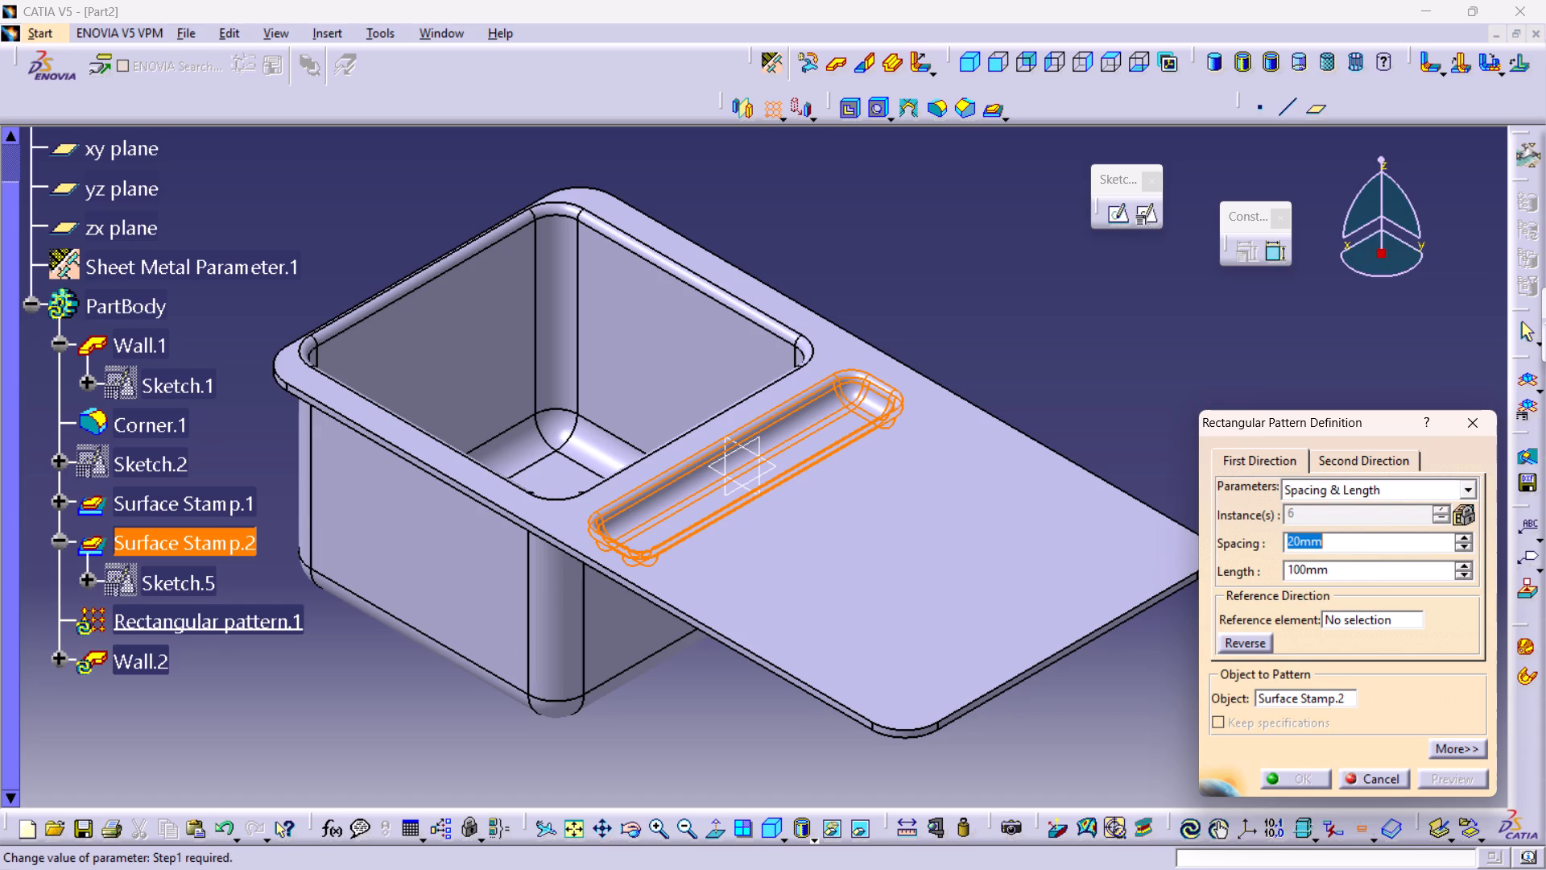
type("15")
double_click(1349, 573)
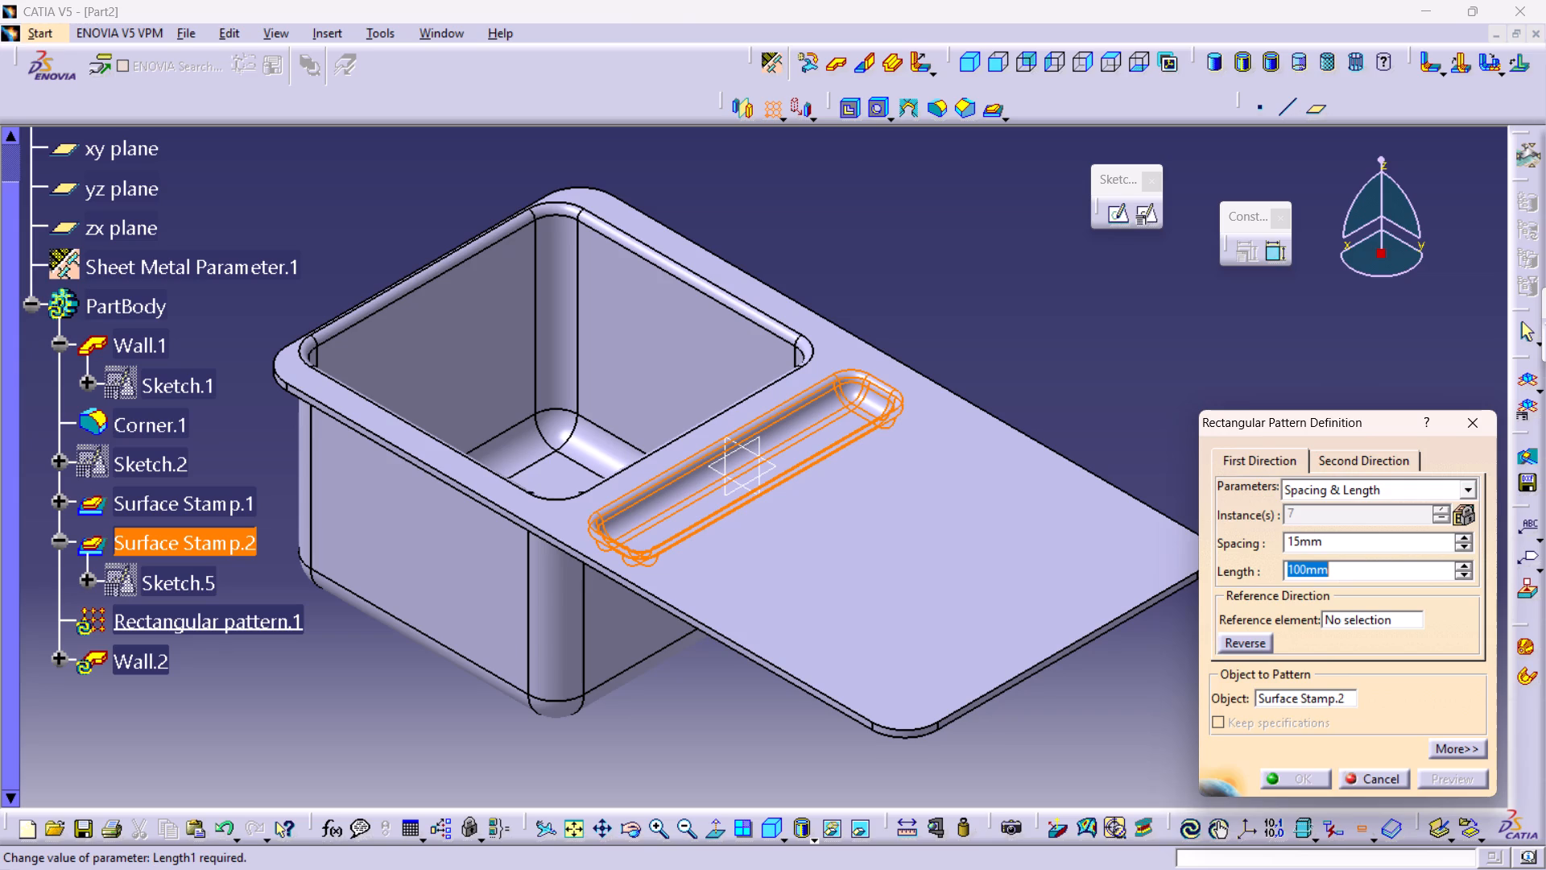
type("100")
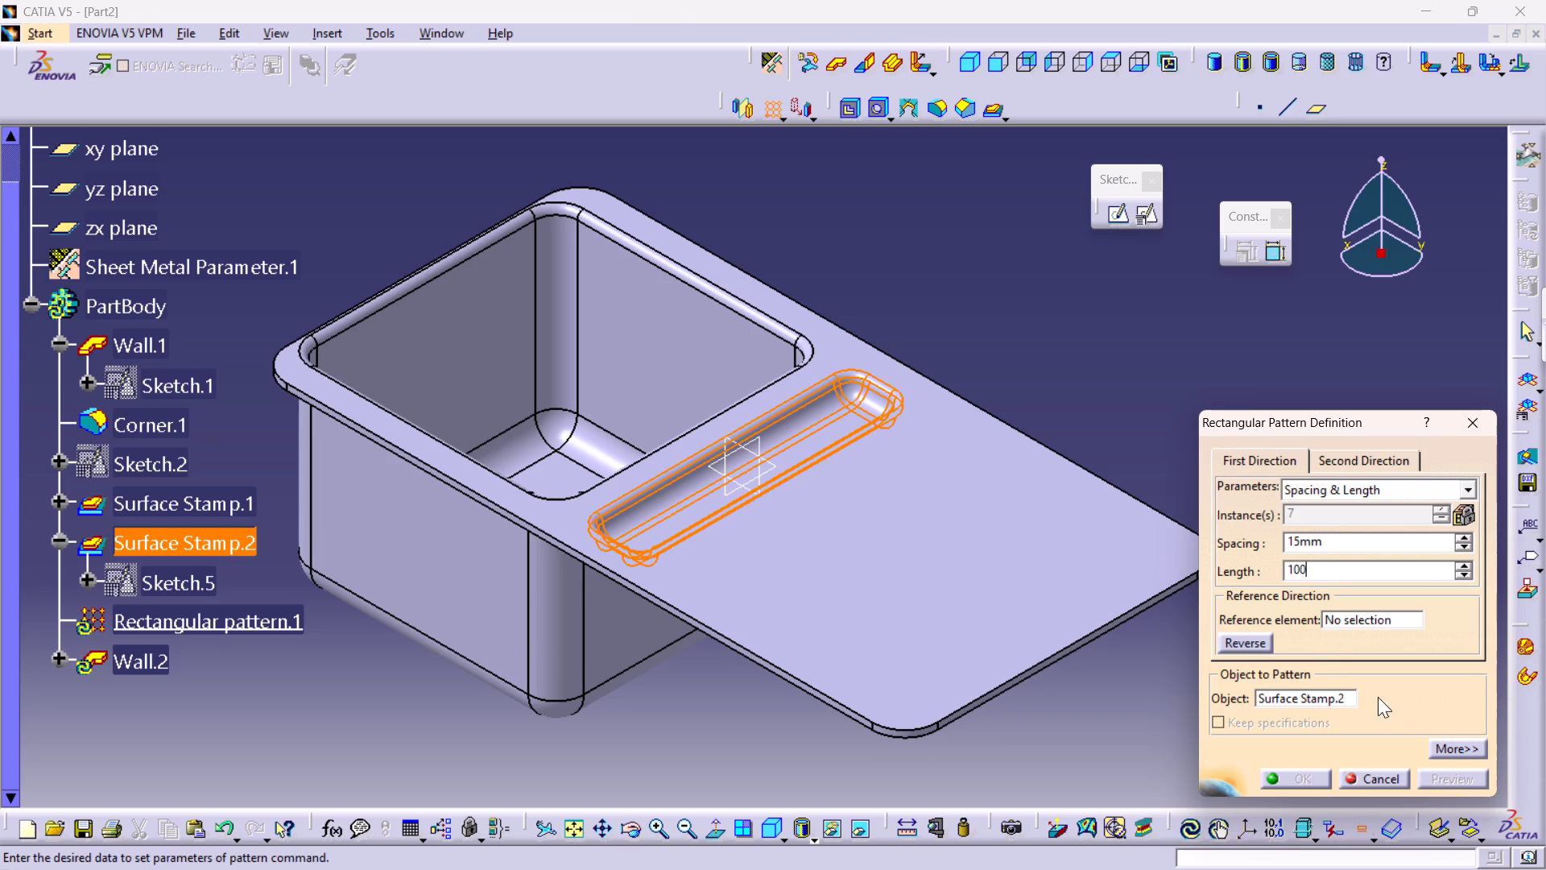
Try the Z Axis as the first direction's reference element, and replace it with the Y Axis.
right_click(1358, 617)
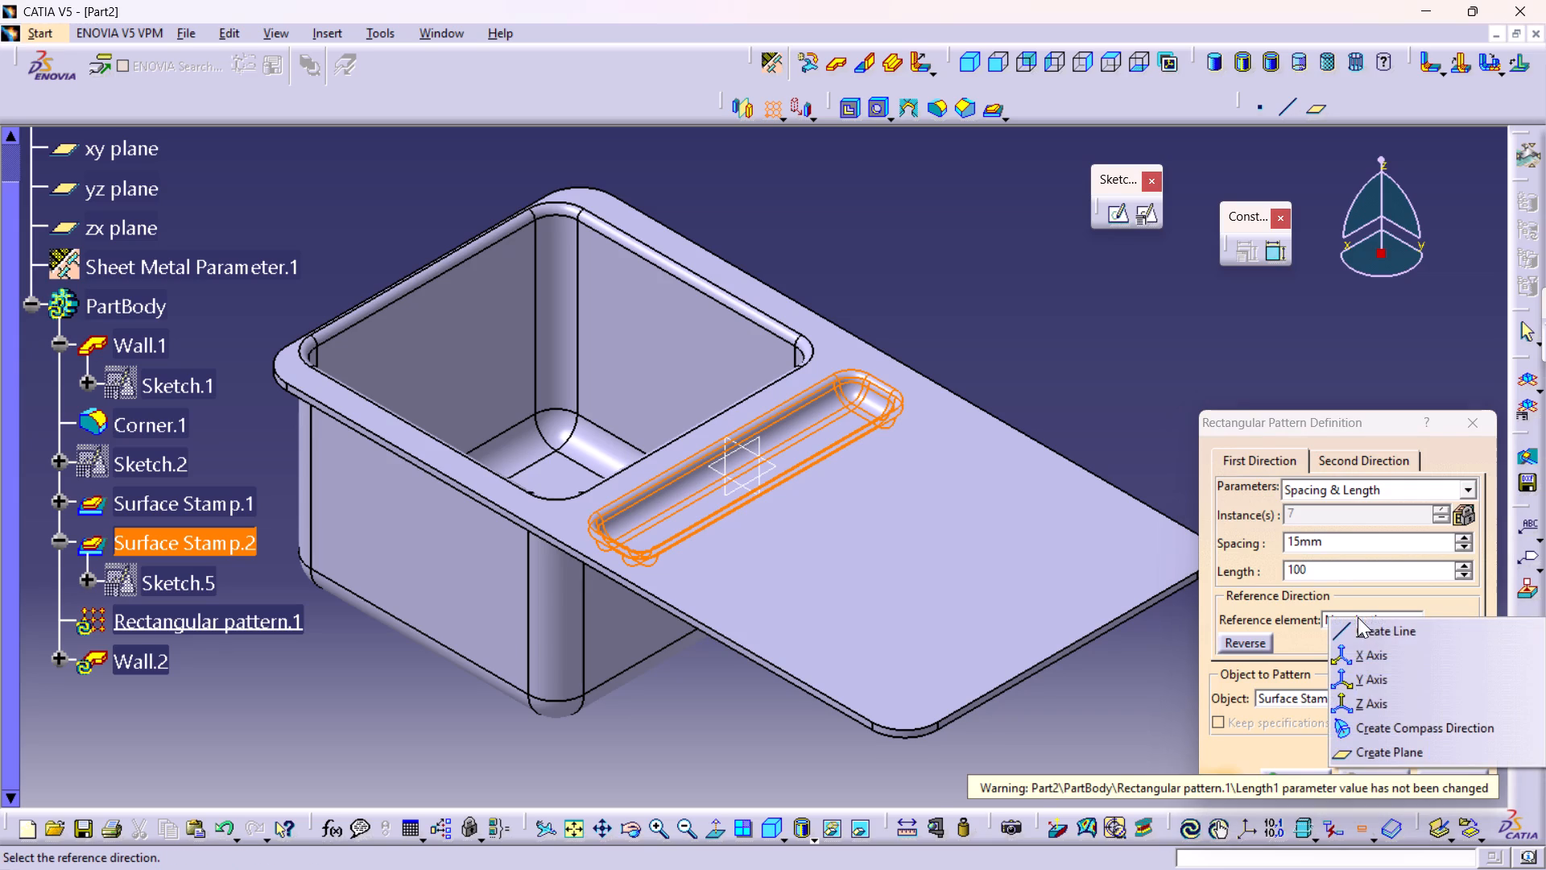
left_click(1371, 702)
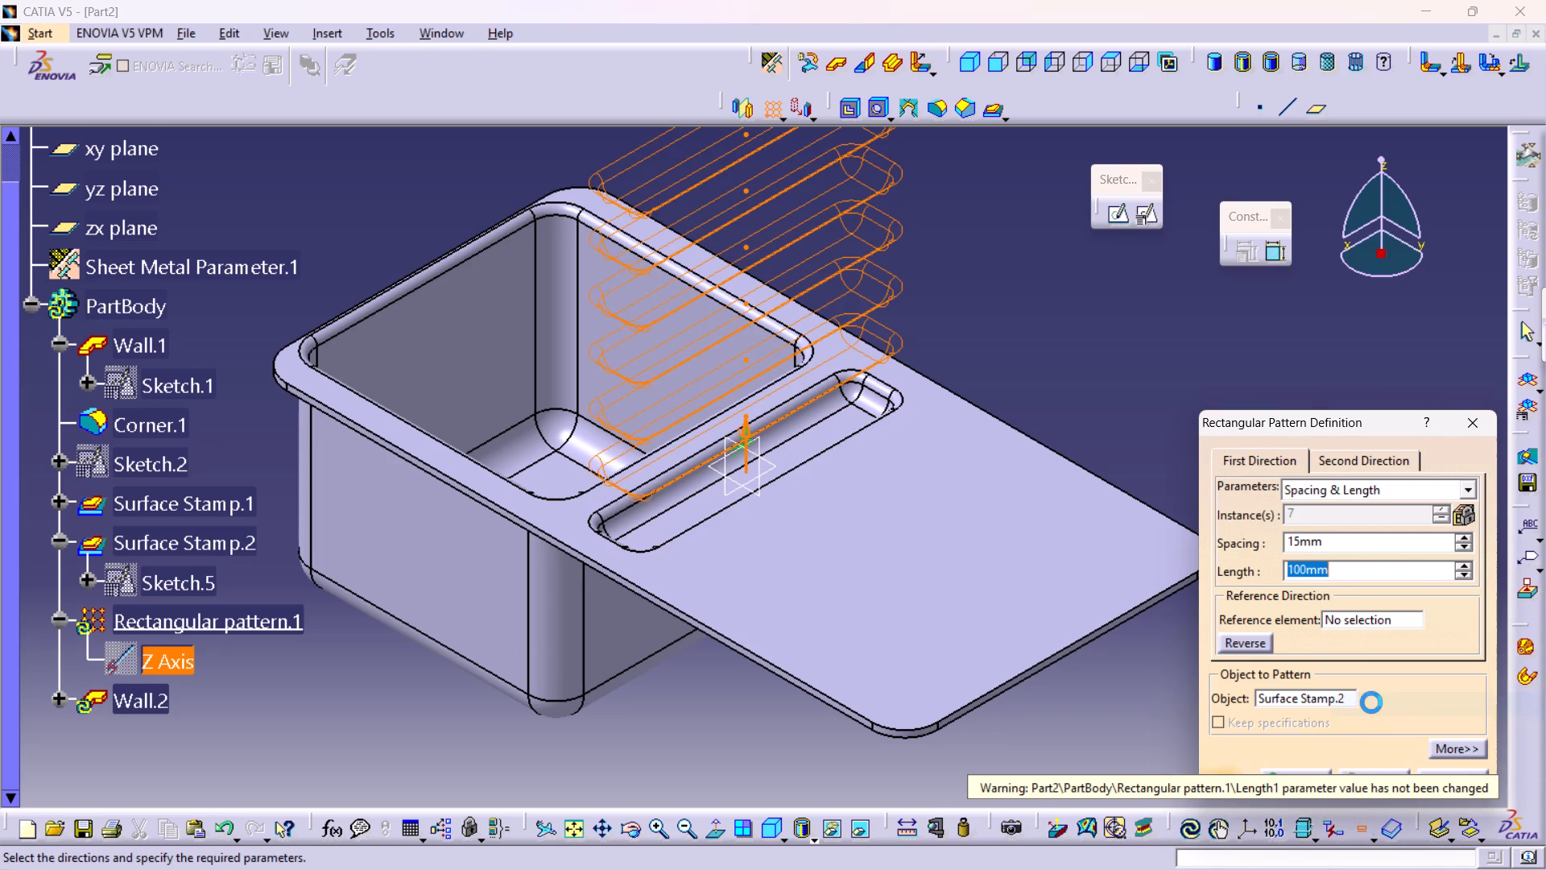
right_click(1366, 615)
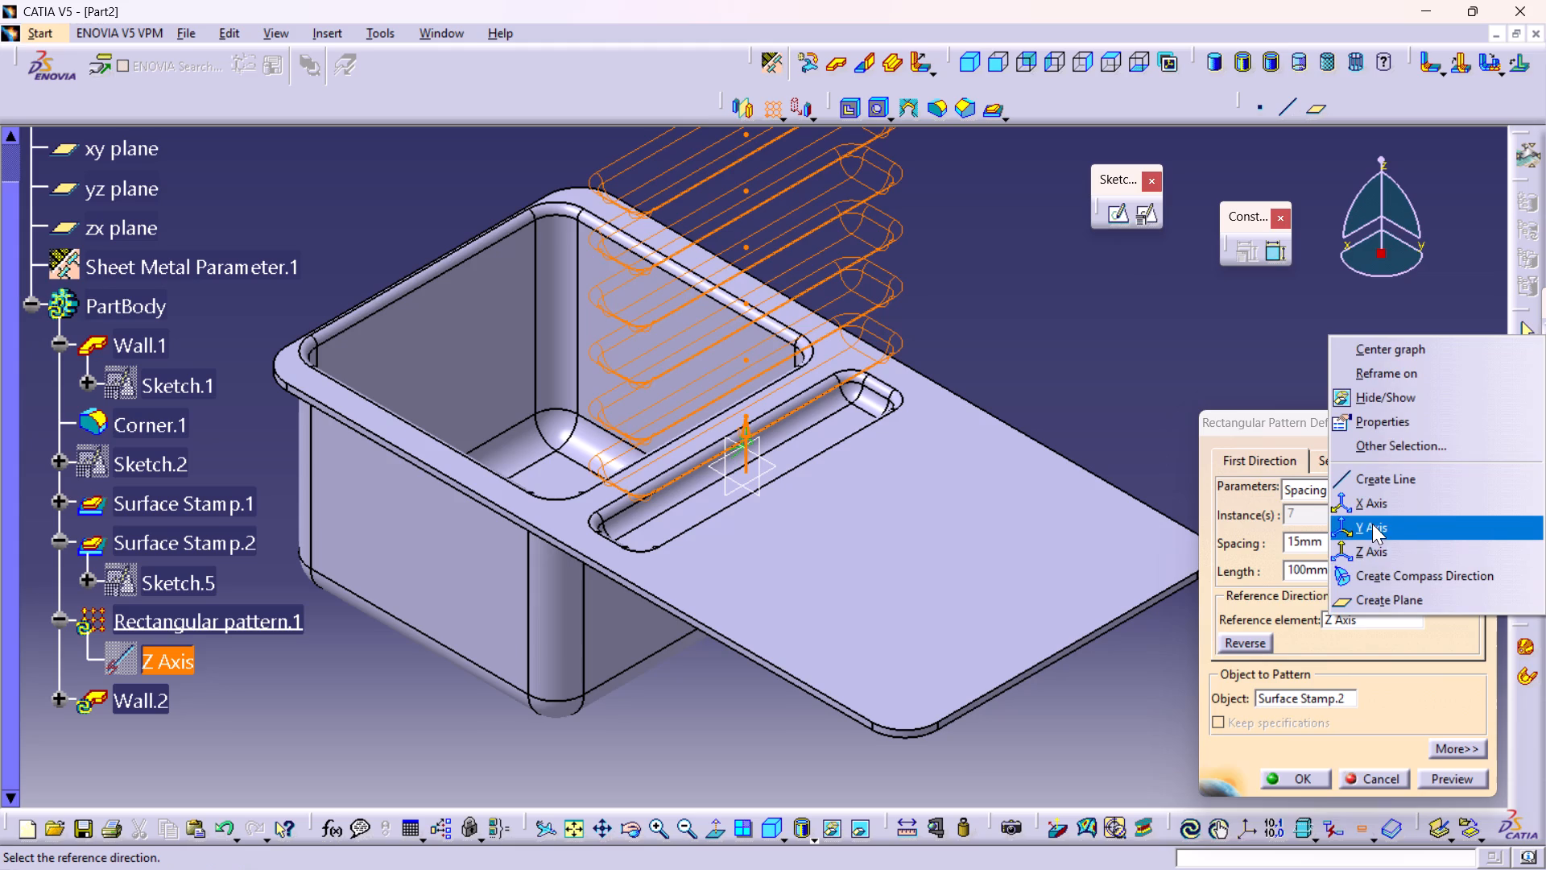
left_click(1372, 524)
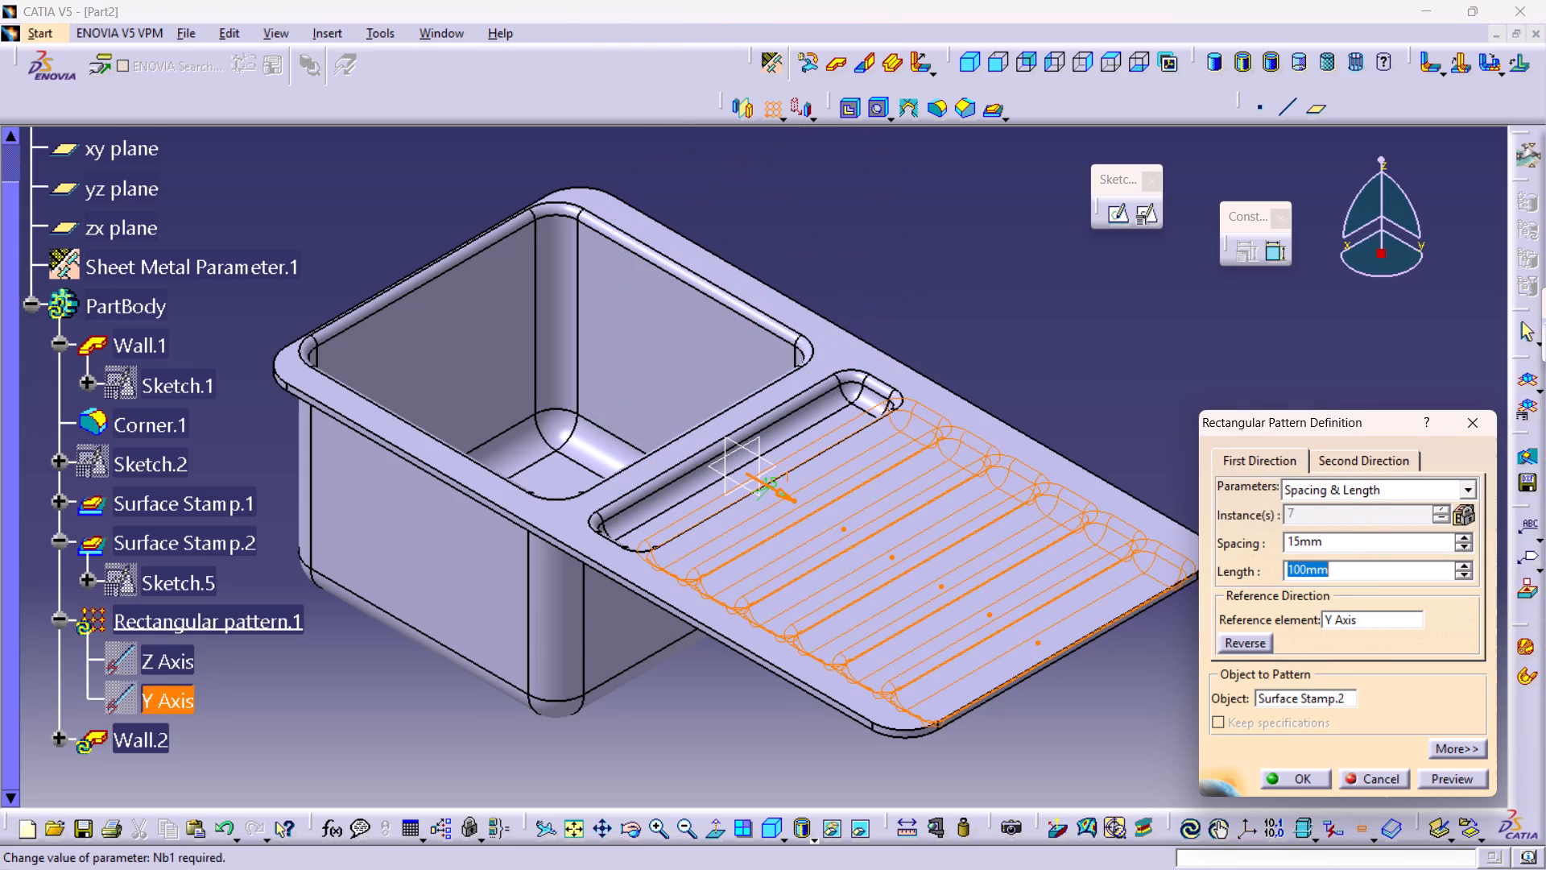
Examine how the pattern outlines lie on the flat area beside the bowl, and preview the pattern.
middle_click_drag(815, 568, 804, 672)
right_click_drag(815, 568, 804, 672)
scroll(804, 672, "up", 1)
middle_click_drag(784, 648, 837, 597)
right_click_drag(784, 648, 837, 597)
middle_click_drag(815, 567, 790, 477)
right_click(815, 567)
middle_click_drag(852, 550, 876, 623)
right_click(852, 550)
scroll(897, 619, "up", 1)
middle_click_drag(899, 619, 824, 553)
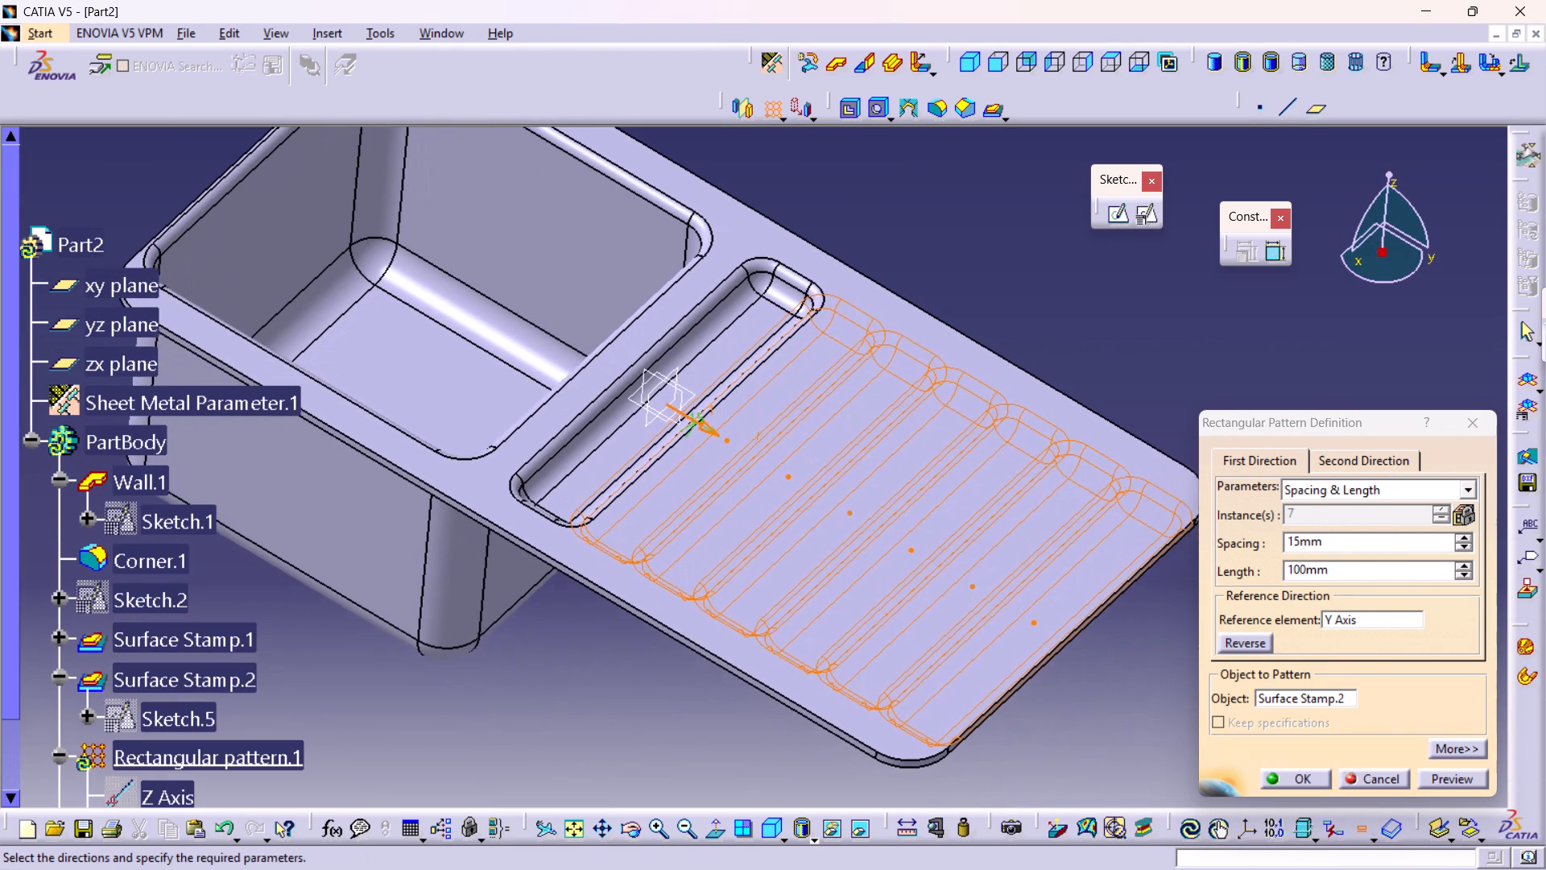
middle_click_drag(824, 553, 819, 553)
scroll(96, 489, "down", 2)
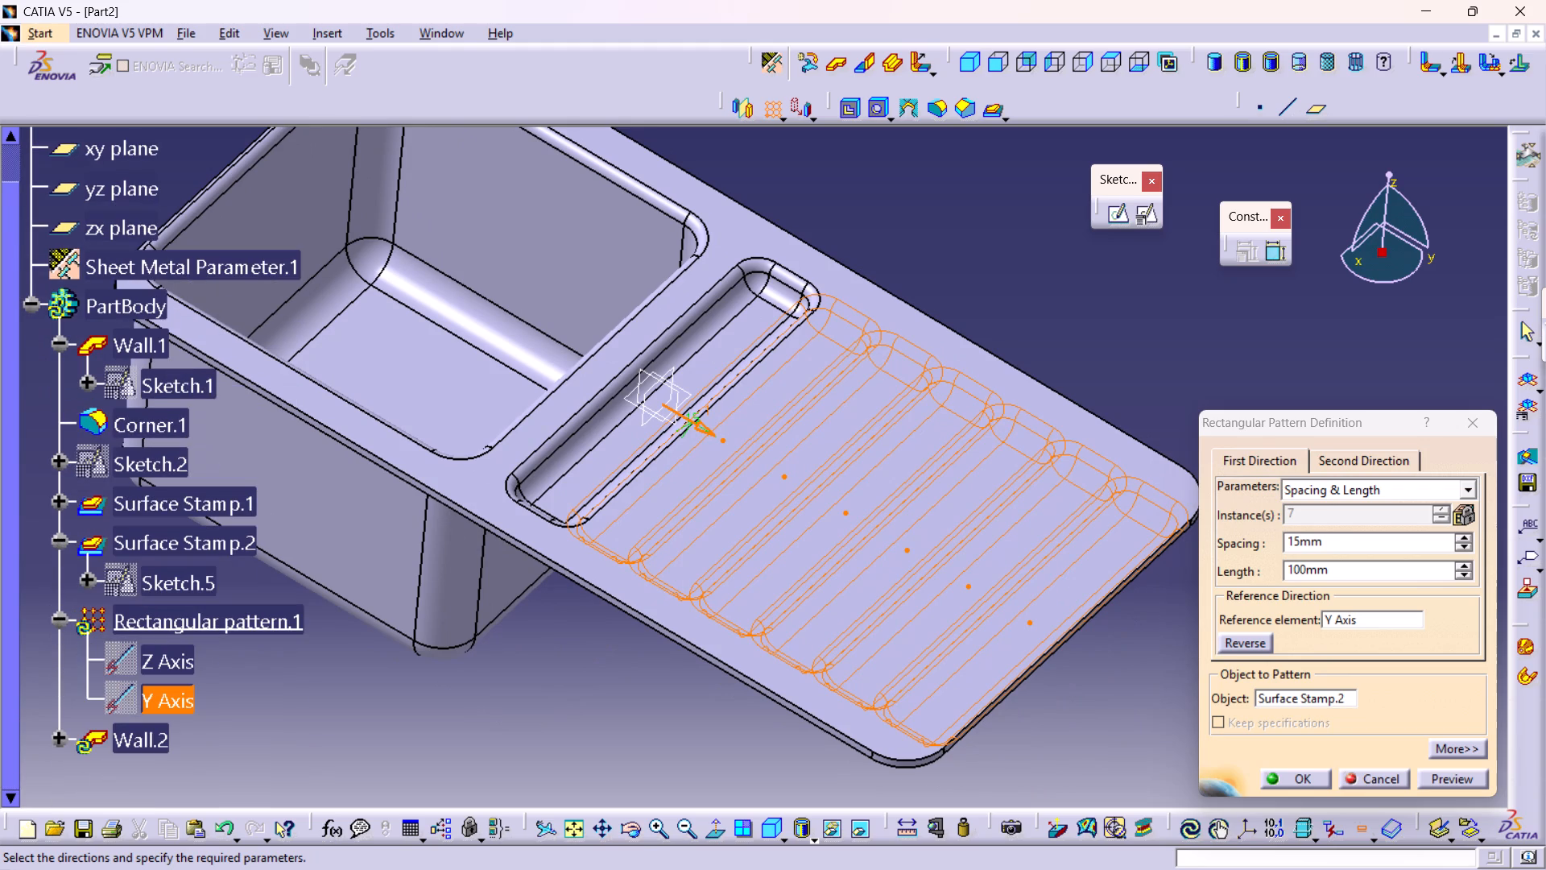
left_click(1425, 779)
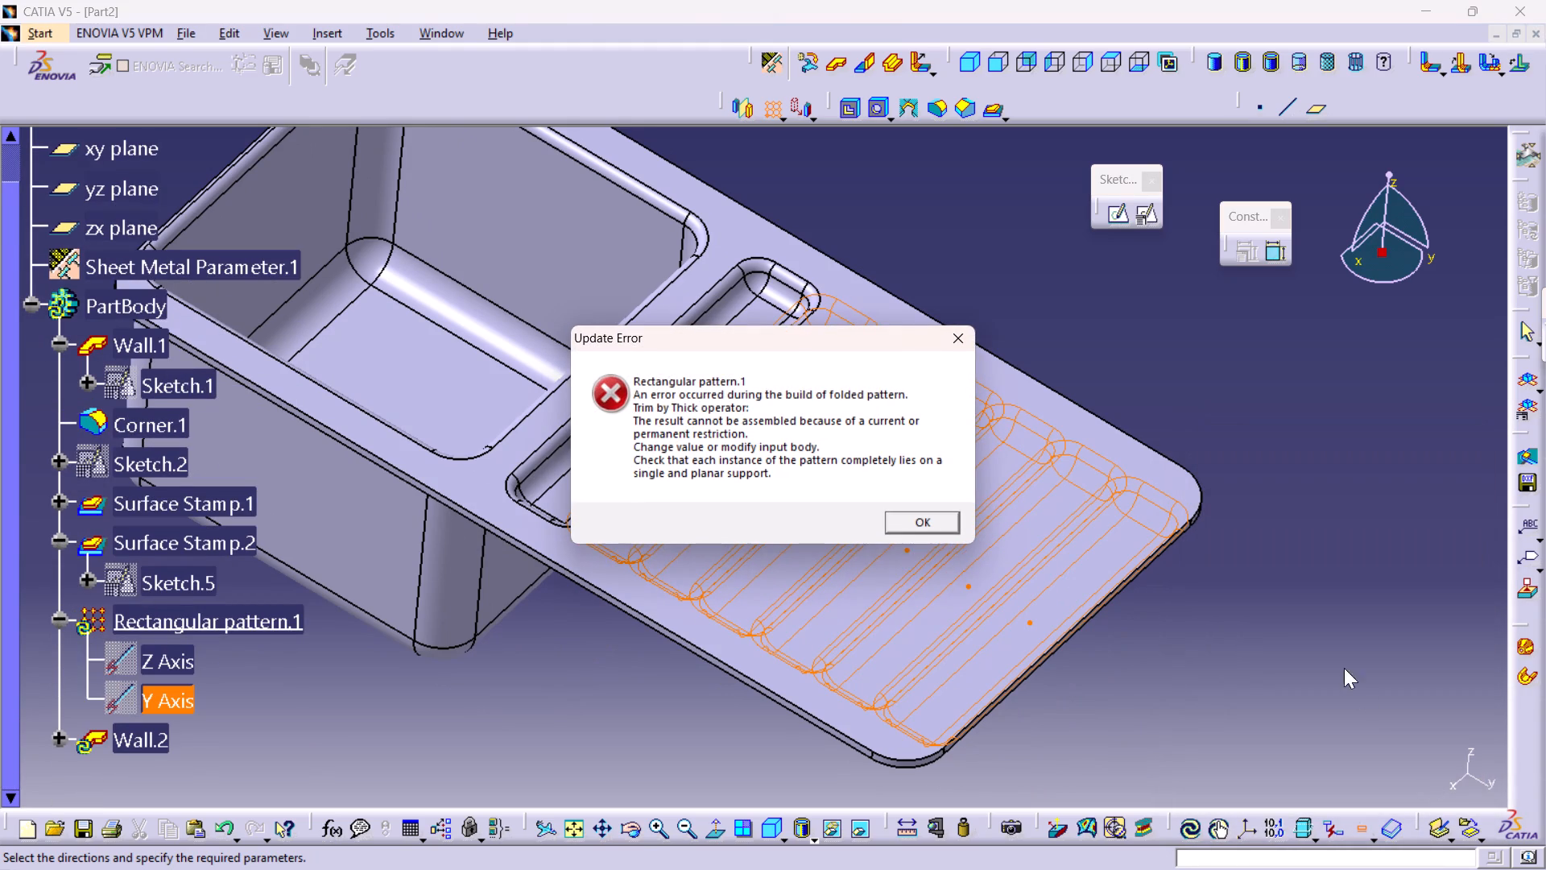
left_click(901, 531)
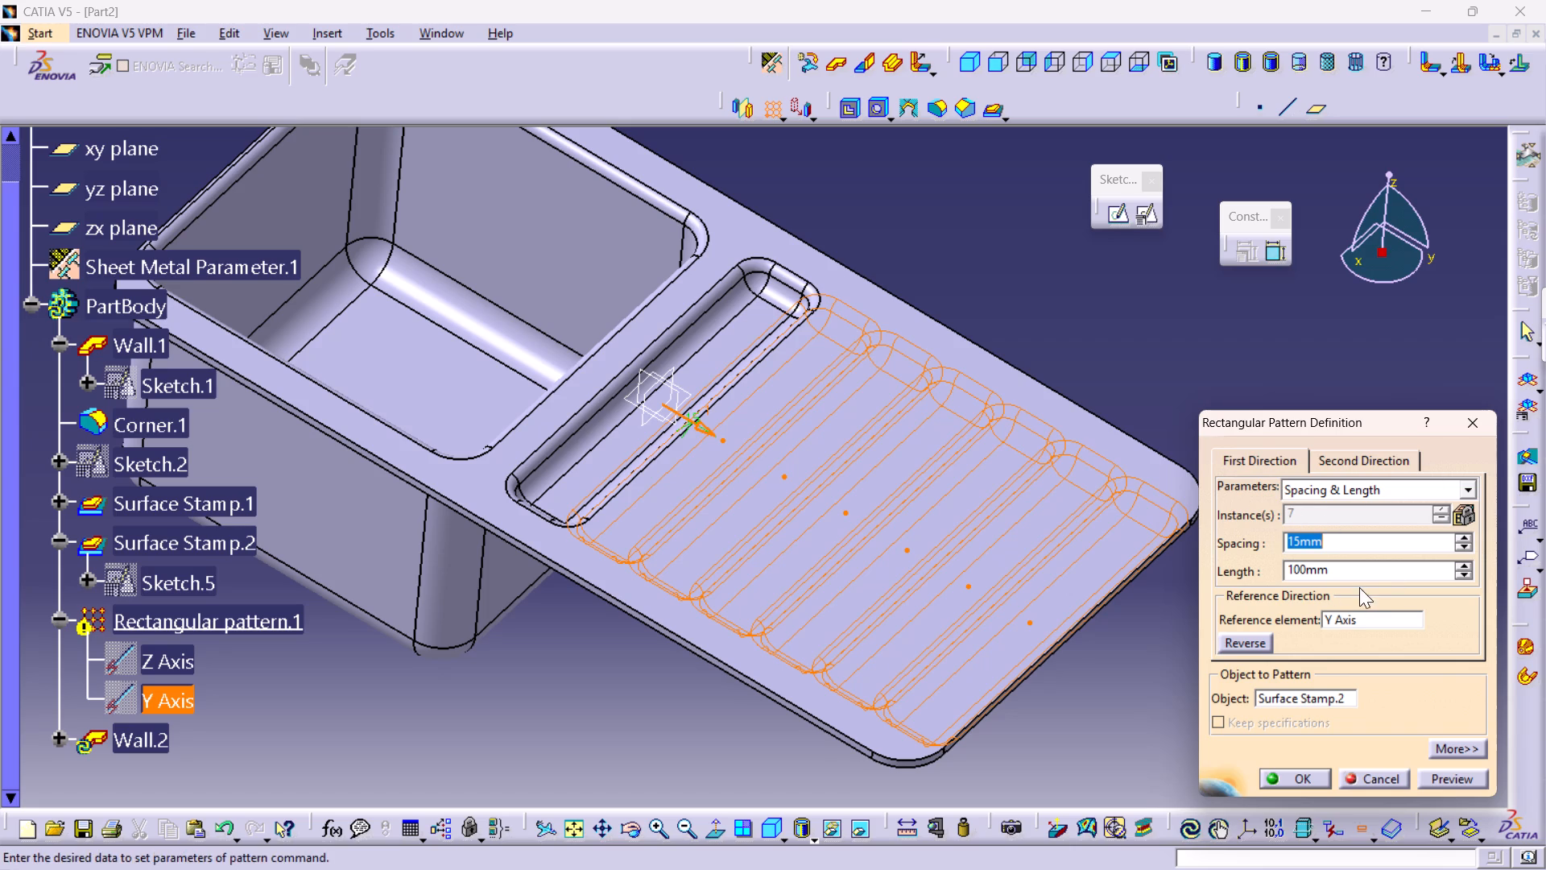
Set the first direction's pattern length to 70 mm and preview the pattern.
double_click(1339, 574)
type("70")
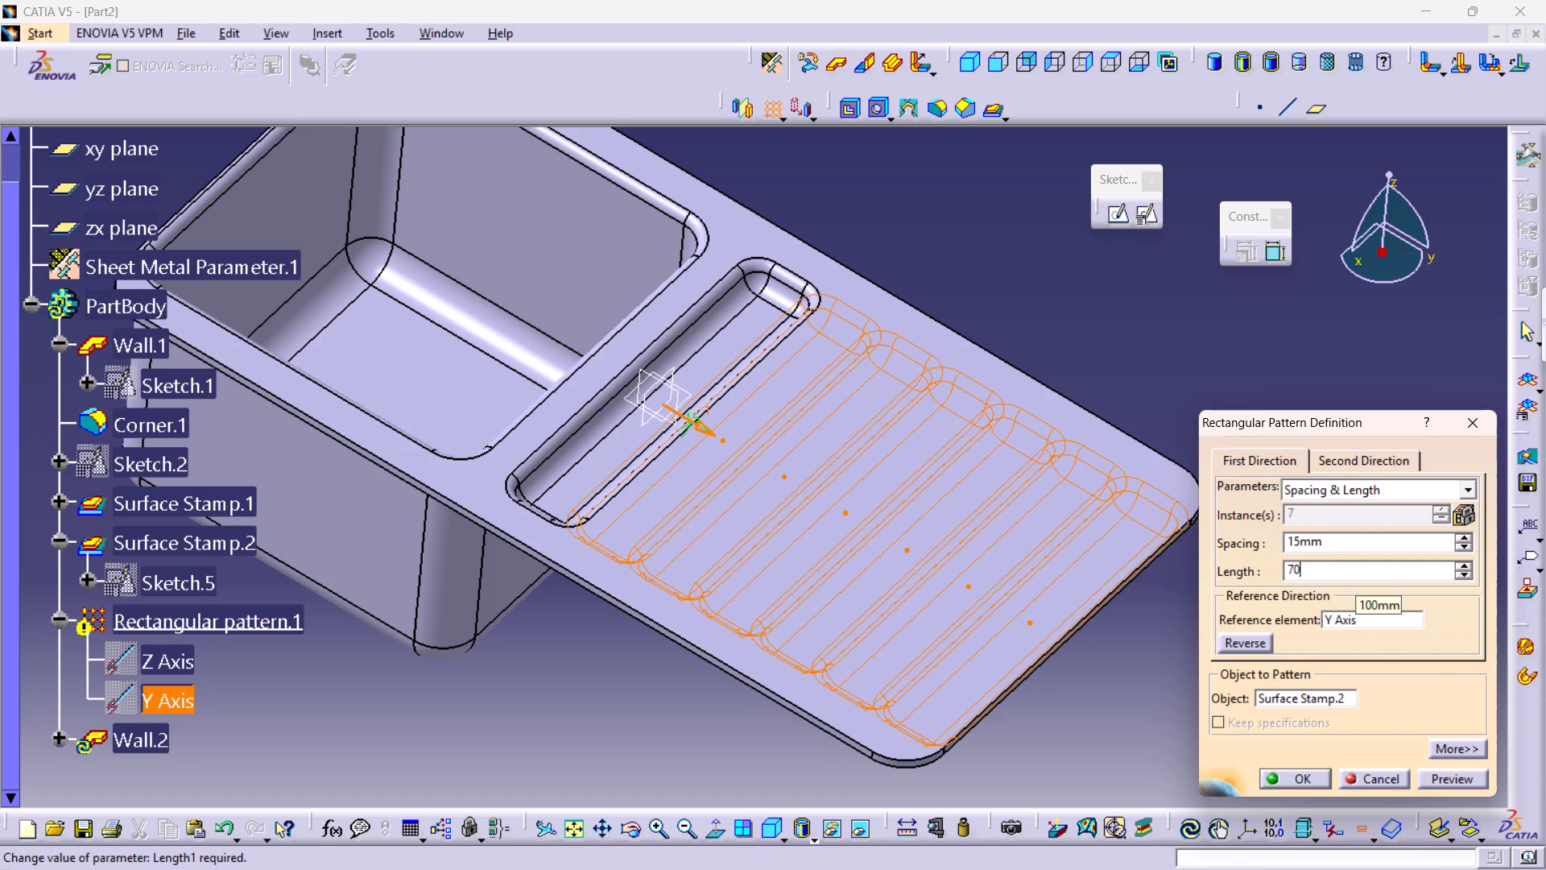
left_click(1428, 779)
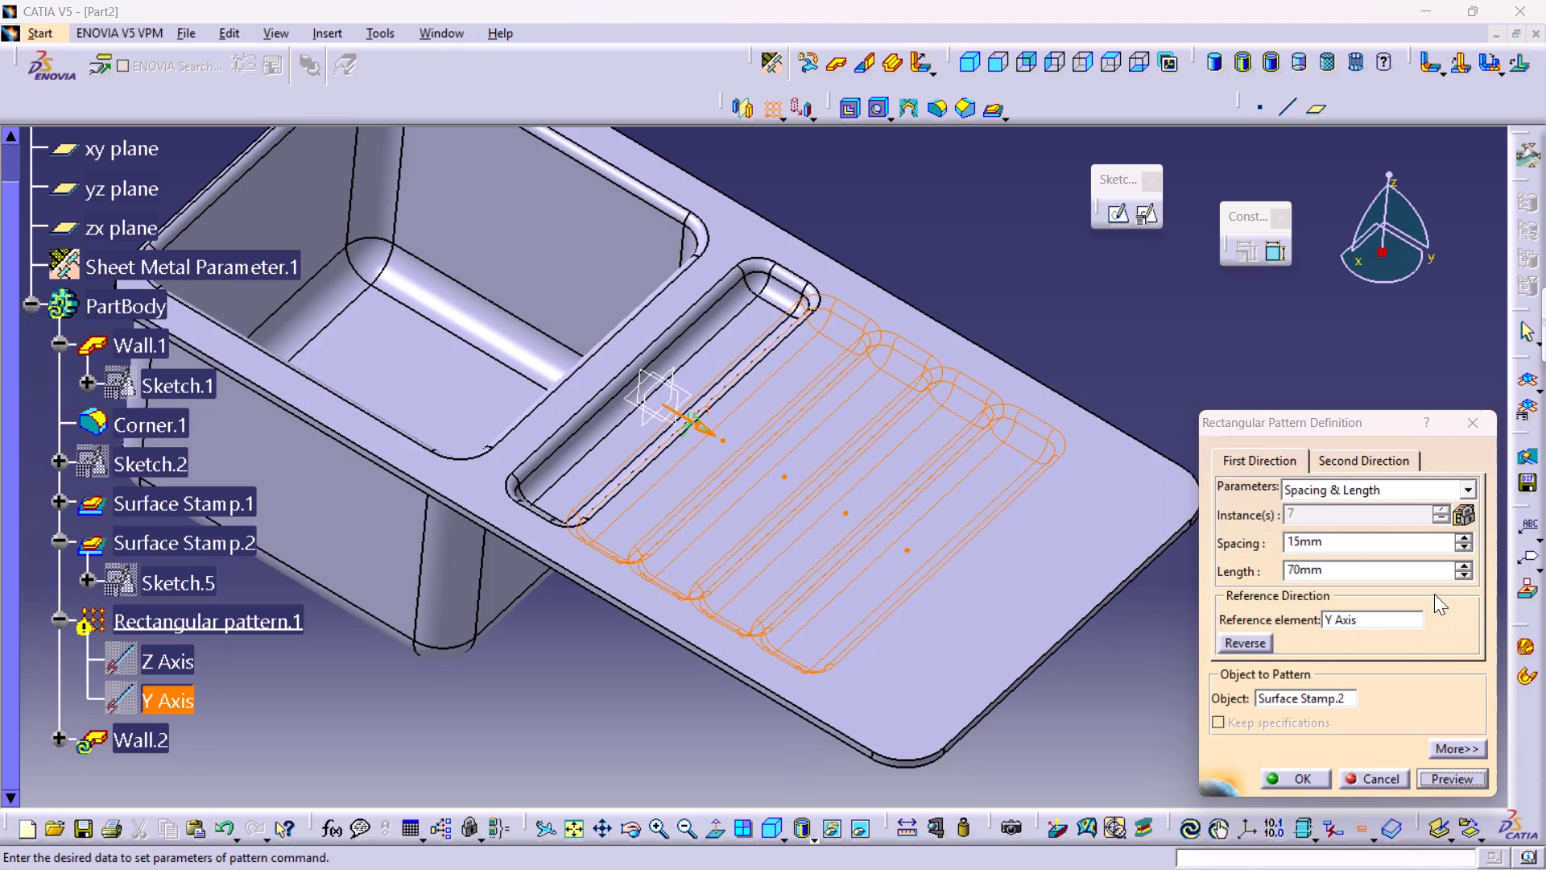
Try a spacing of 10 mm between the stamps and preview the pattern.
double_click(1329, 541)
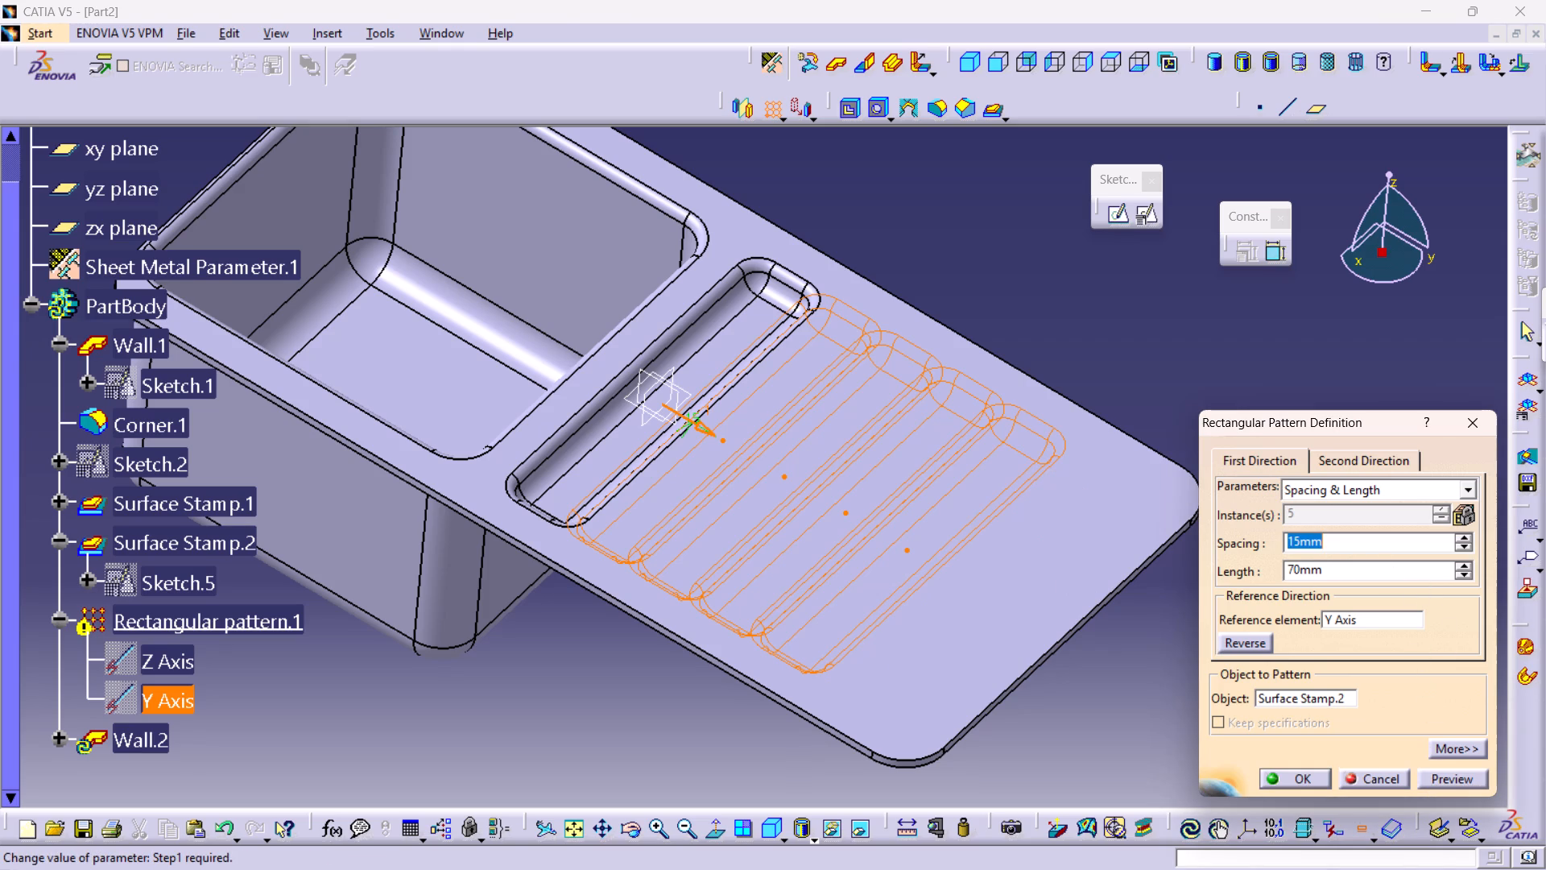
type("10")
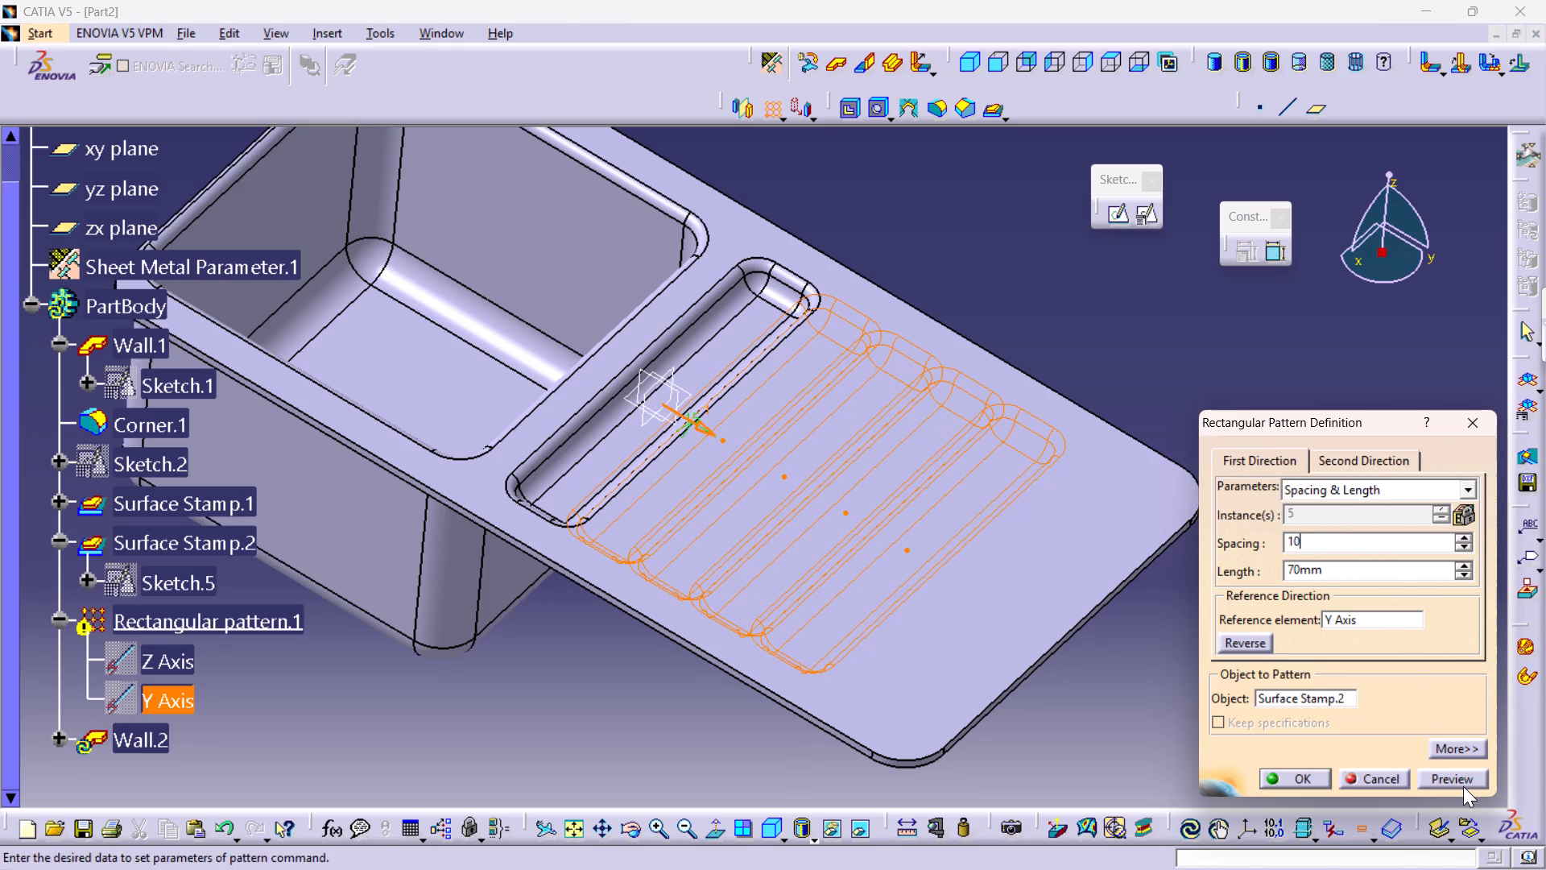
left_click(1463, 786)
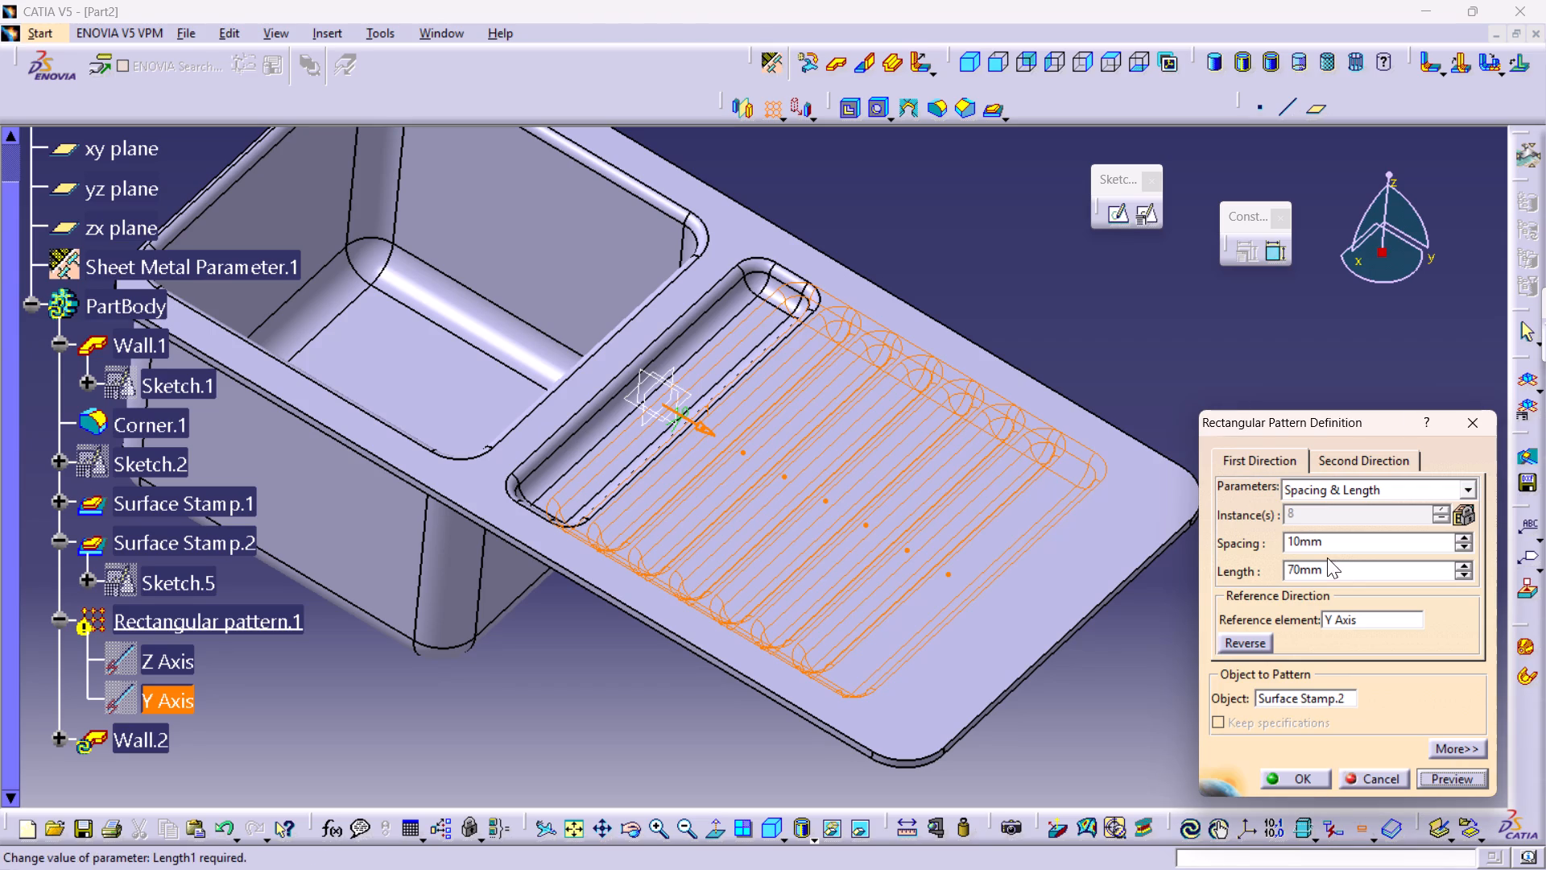
Examine the pattern outlines beside the original shallow stamp from several angles to check for overlap.
middle_click_drag(767, 583, 773, 613)
right_click_drag(767, 583, 773, 613)
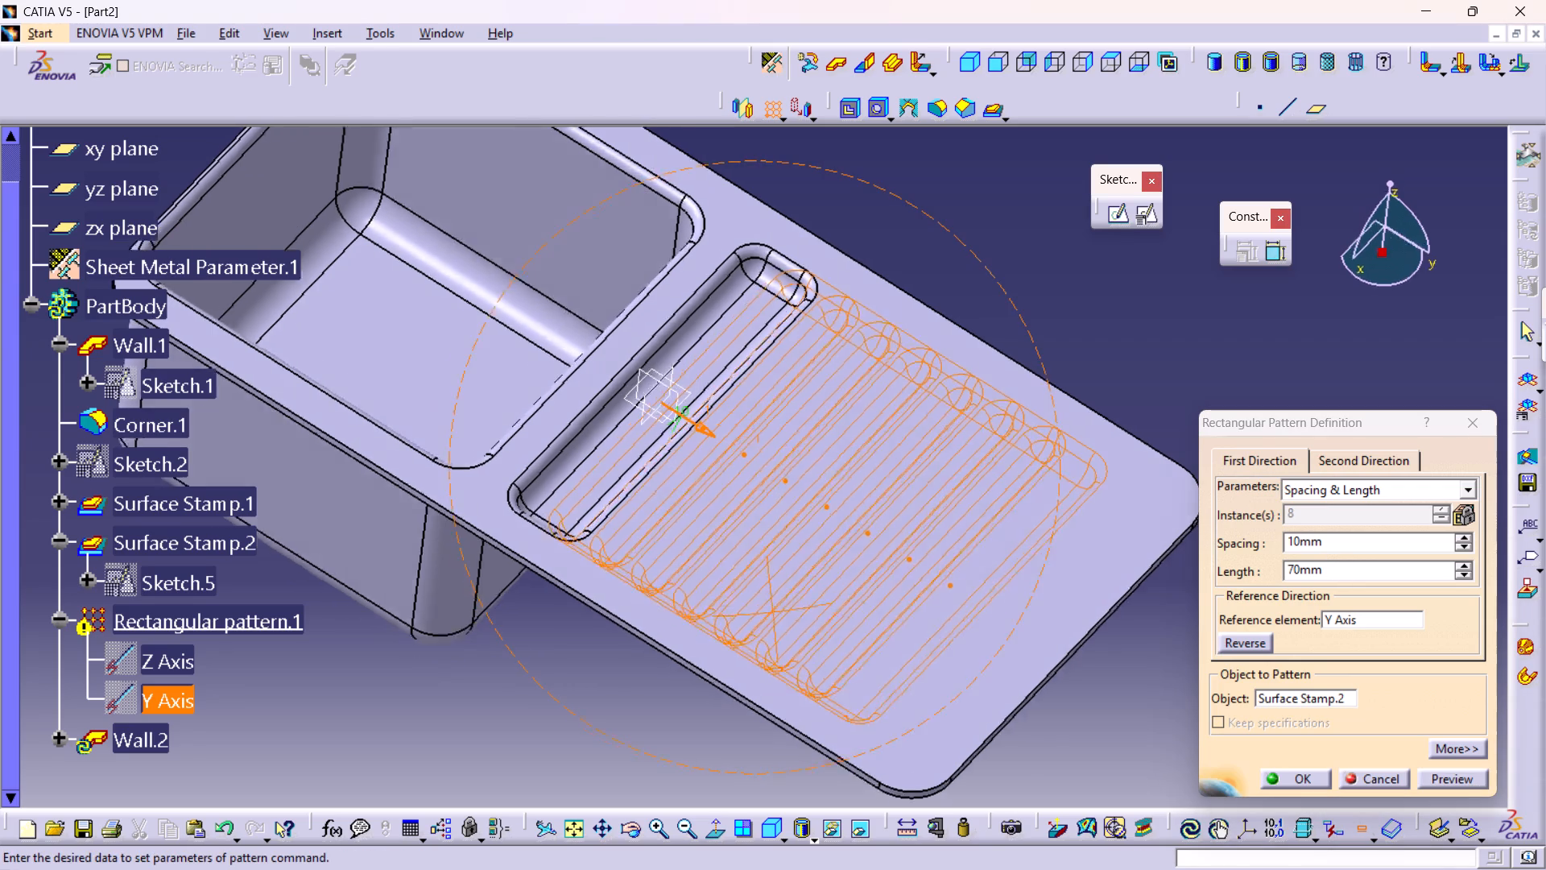
right_click_drag(773, 613, 761, 726)
middle_click_drag(773, 613, 761, 726)
middle_click_drag(792, 508, 792, 447)
right_click(792, 508)
middle_click_drag(829, 400, 784, 514)
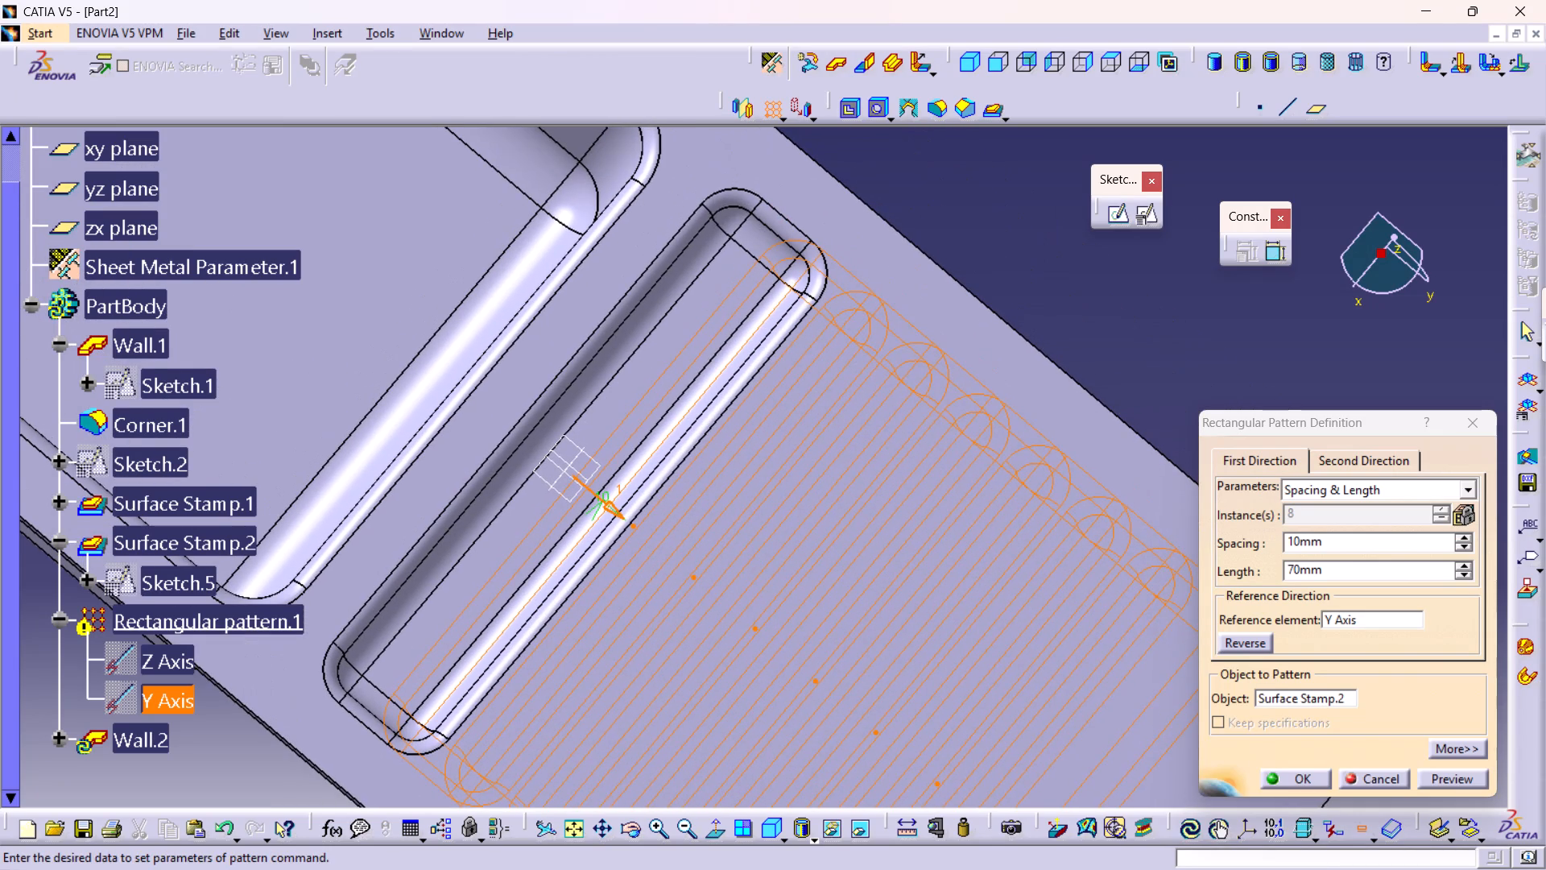
middle_click_drag(811, 574, 848, 682)
right_click(811, 575)
middle_click_drag(845, 686, 837, 587)
right_click_drag(844, 686, 837, 587)
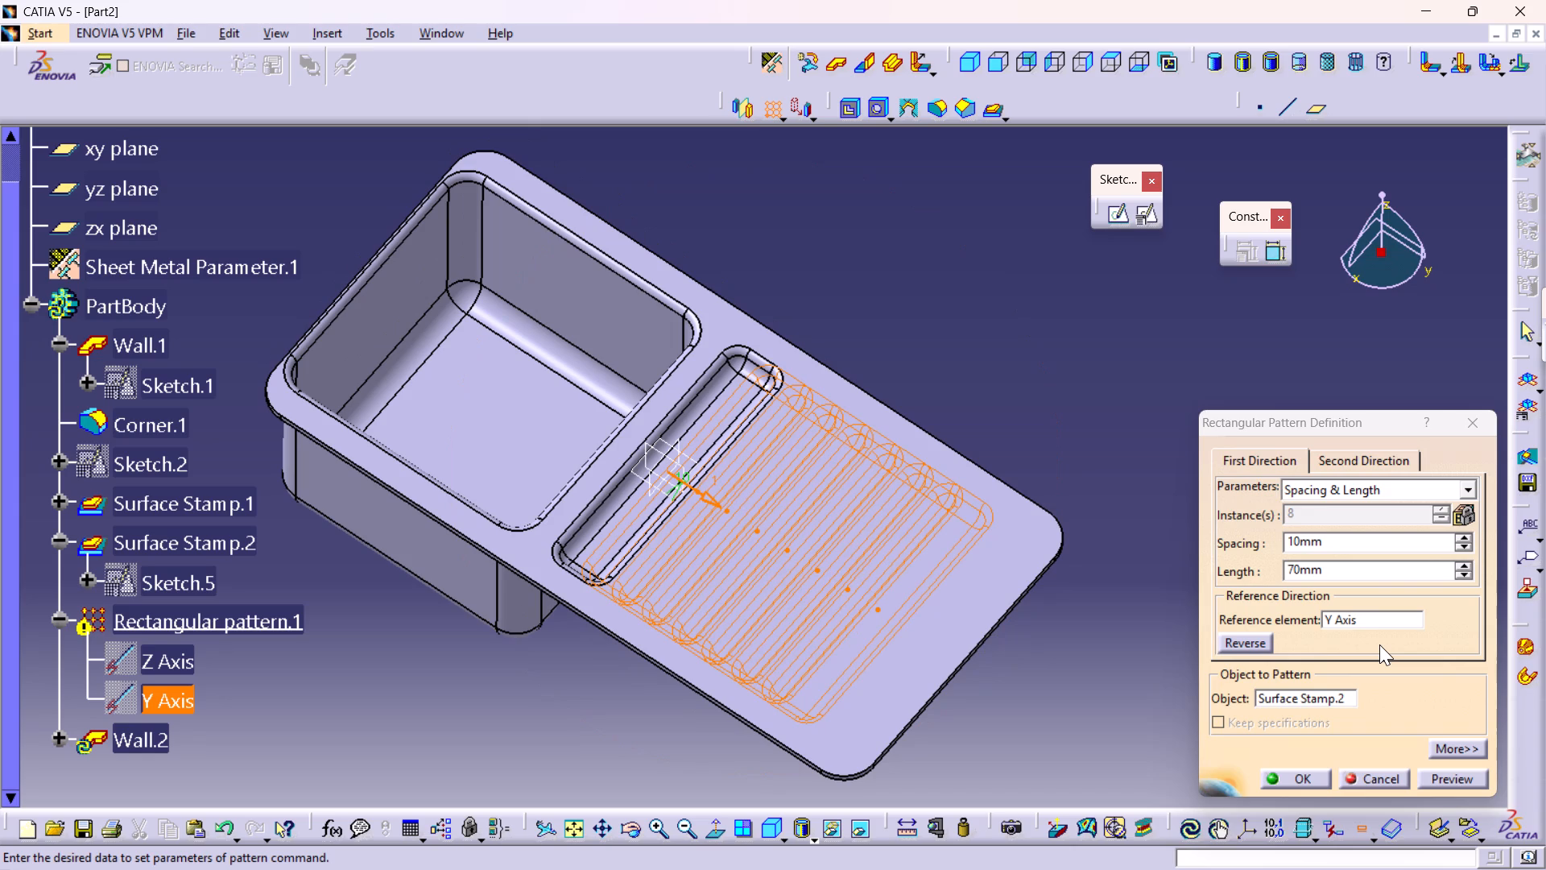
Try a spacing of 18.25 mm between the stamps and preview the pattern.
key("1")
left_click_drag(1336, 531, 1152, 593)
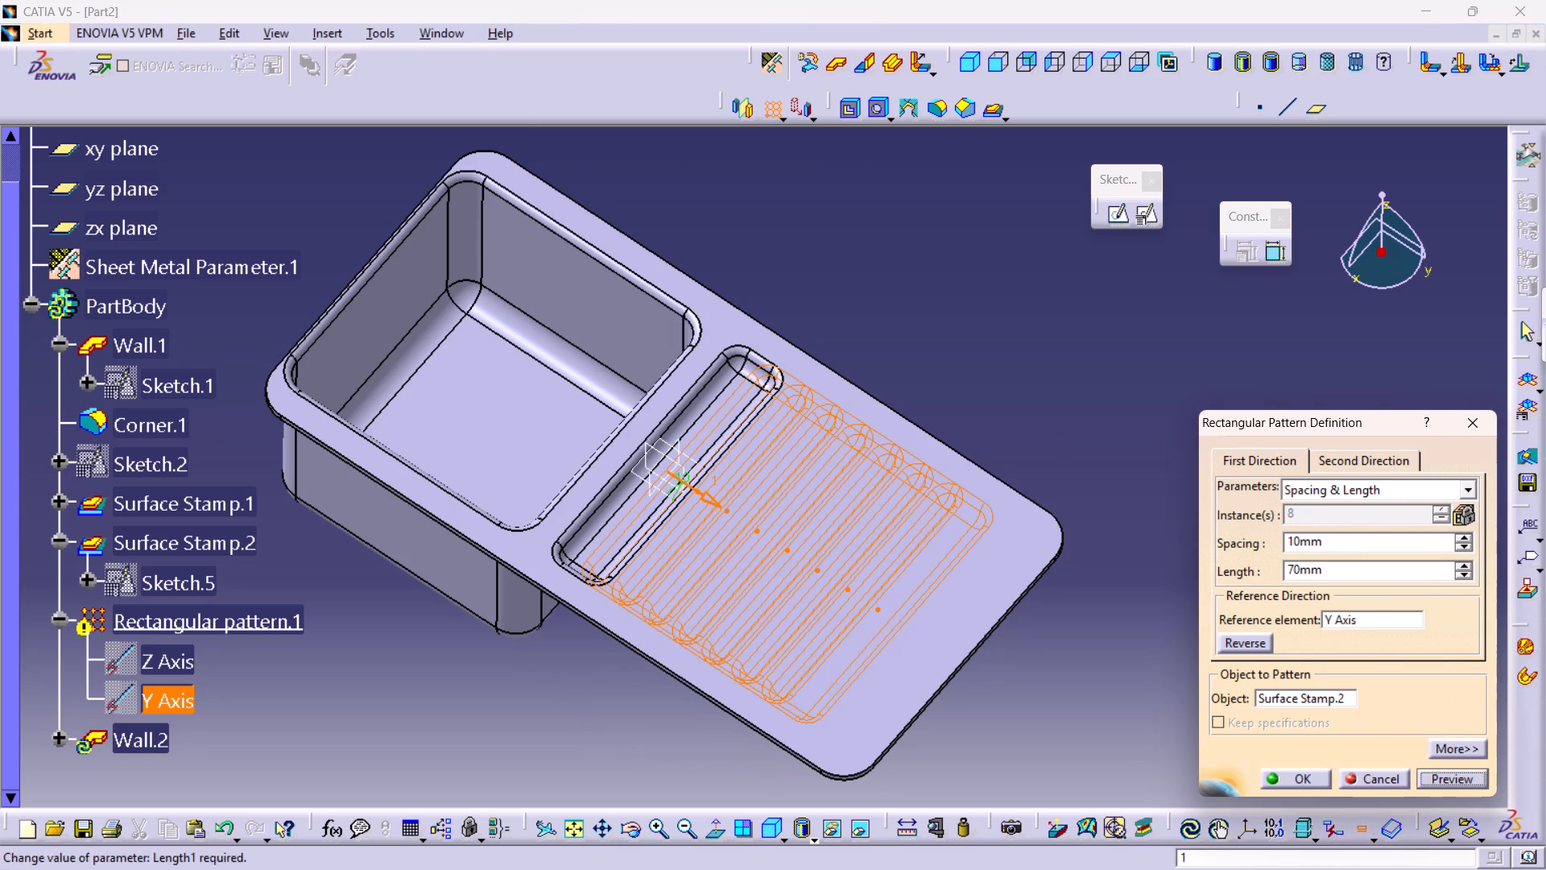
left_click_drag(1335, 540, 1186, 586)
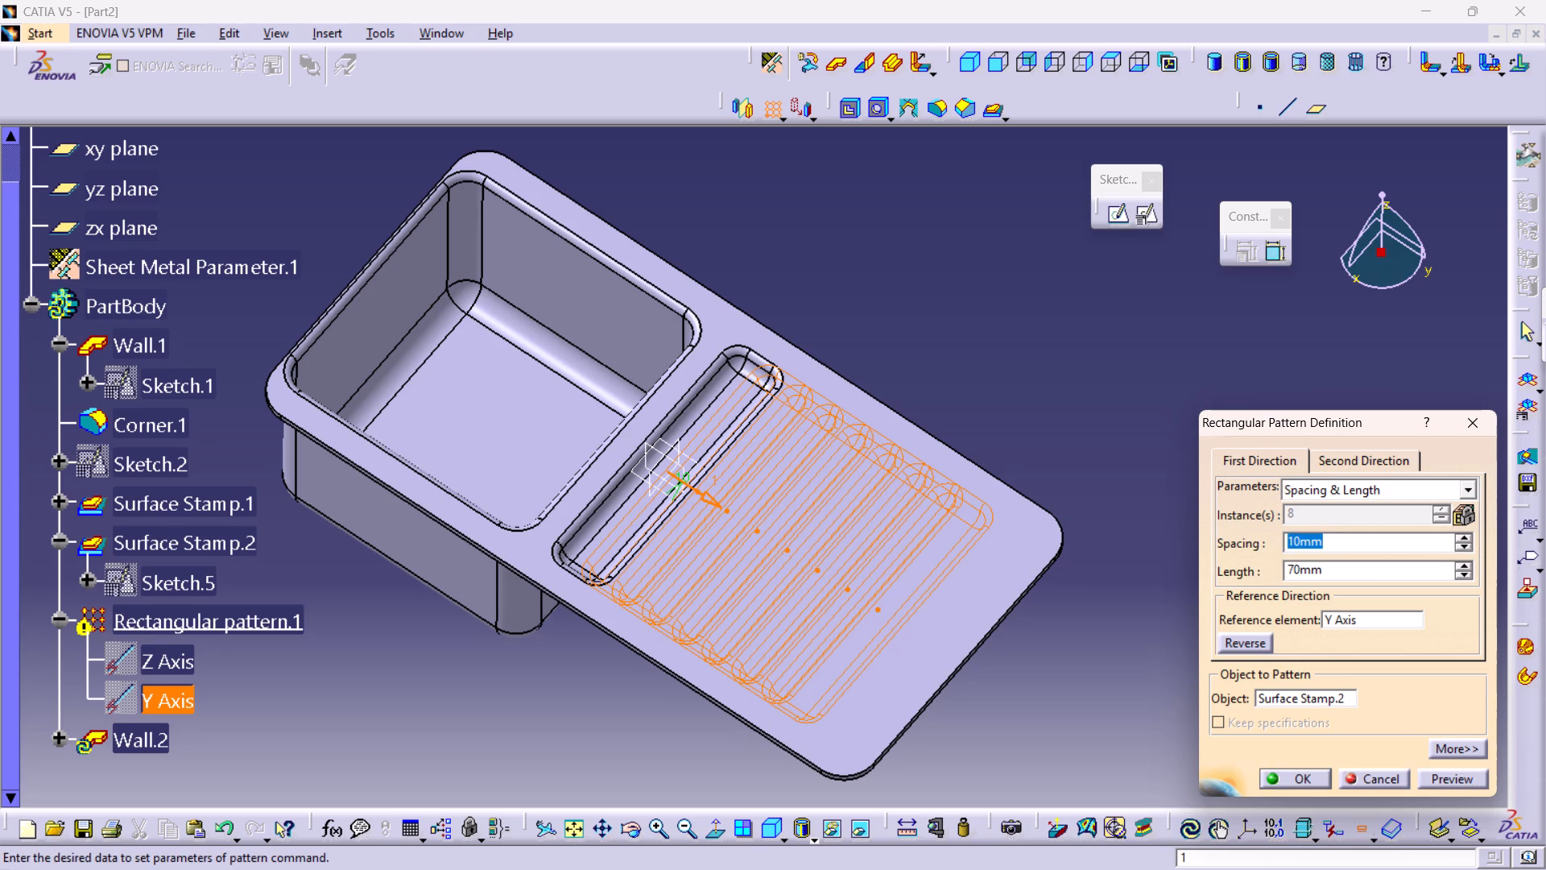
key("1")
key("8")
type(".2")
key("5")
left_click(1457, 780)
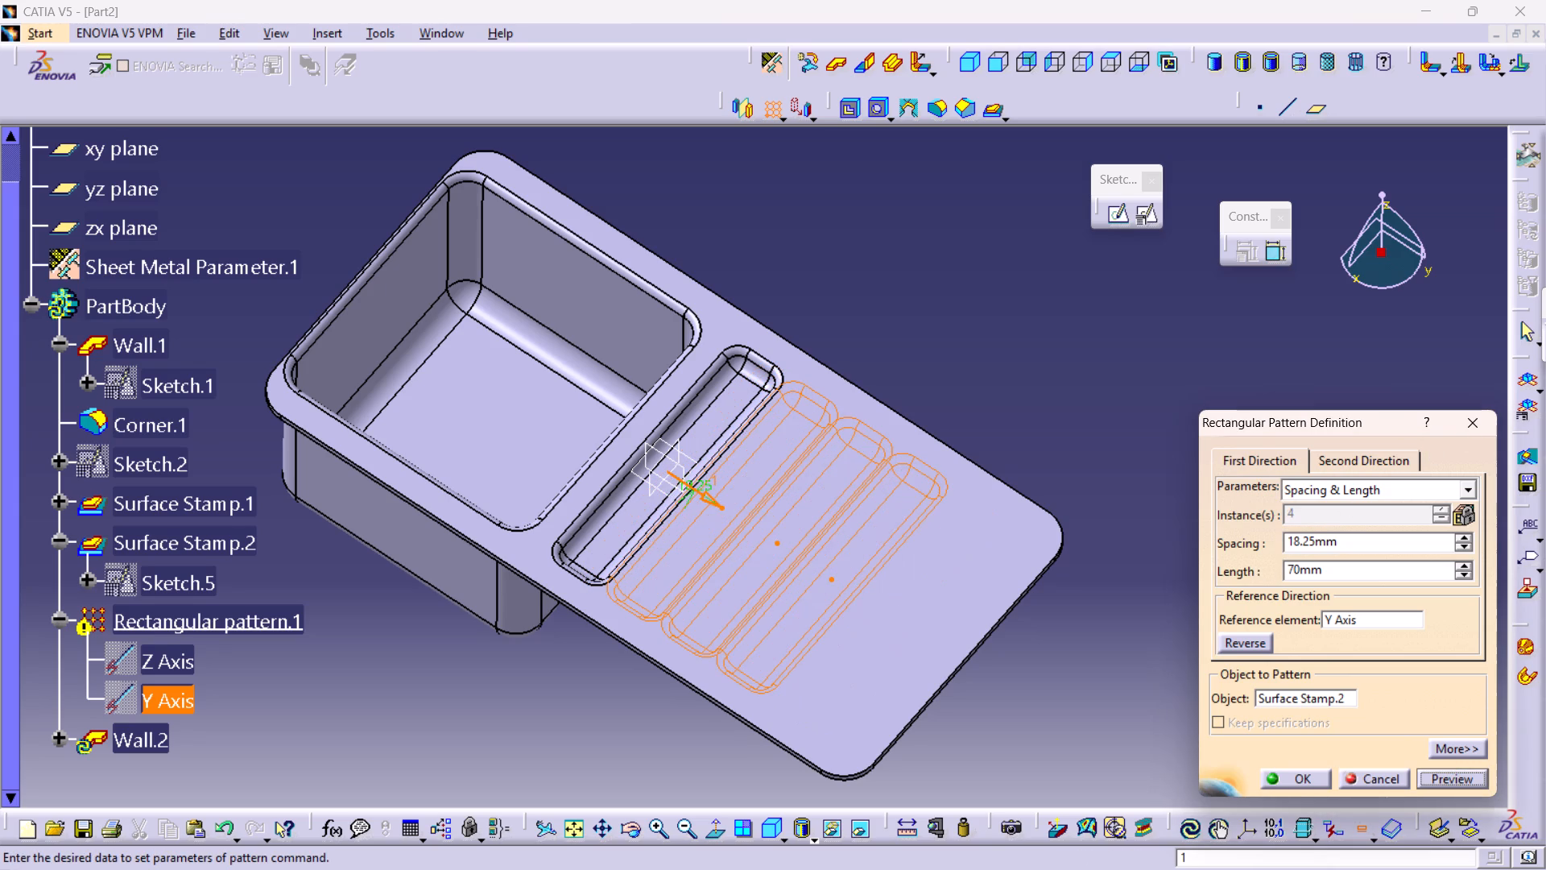
Examine up close the gap between the original shallow stamp's edge and the first patterned outline.
middle_click_drag(710, 550, 701, 383)
right_click(710, 550)
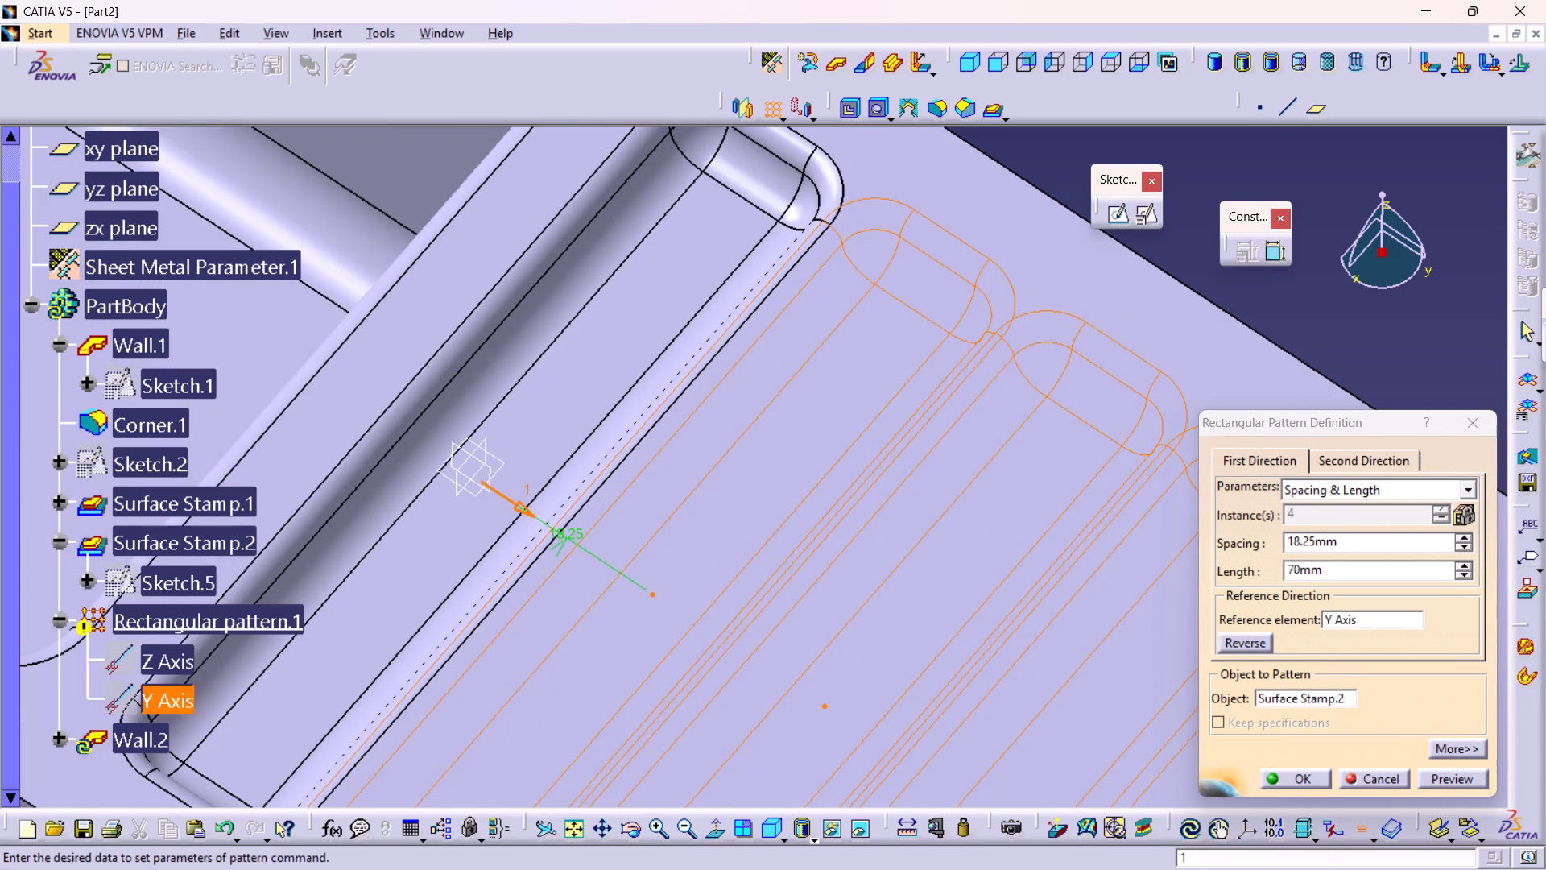
middle_click_drag(681, 552, 725, 504)
right_click(681, 552)
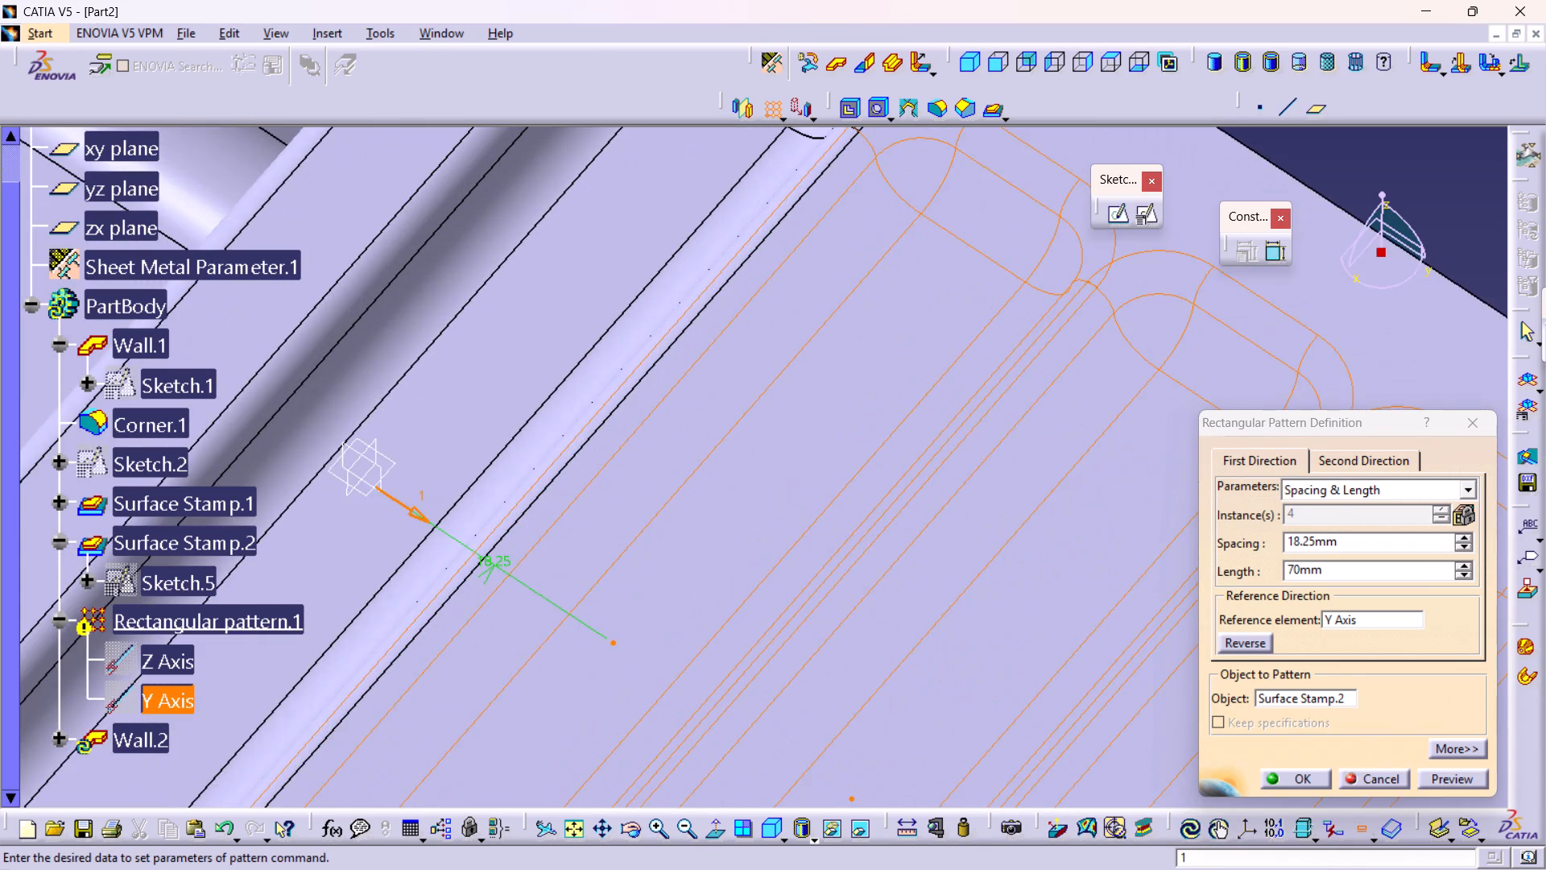
middle_click_drag(653, 567, 797, 565)
scroll(729, 559, "up", 1)
middle_click_drag(729, 558, 720, 527)
right_click(729, 558)
right_click(720, 527)
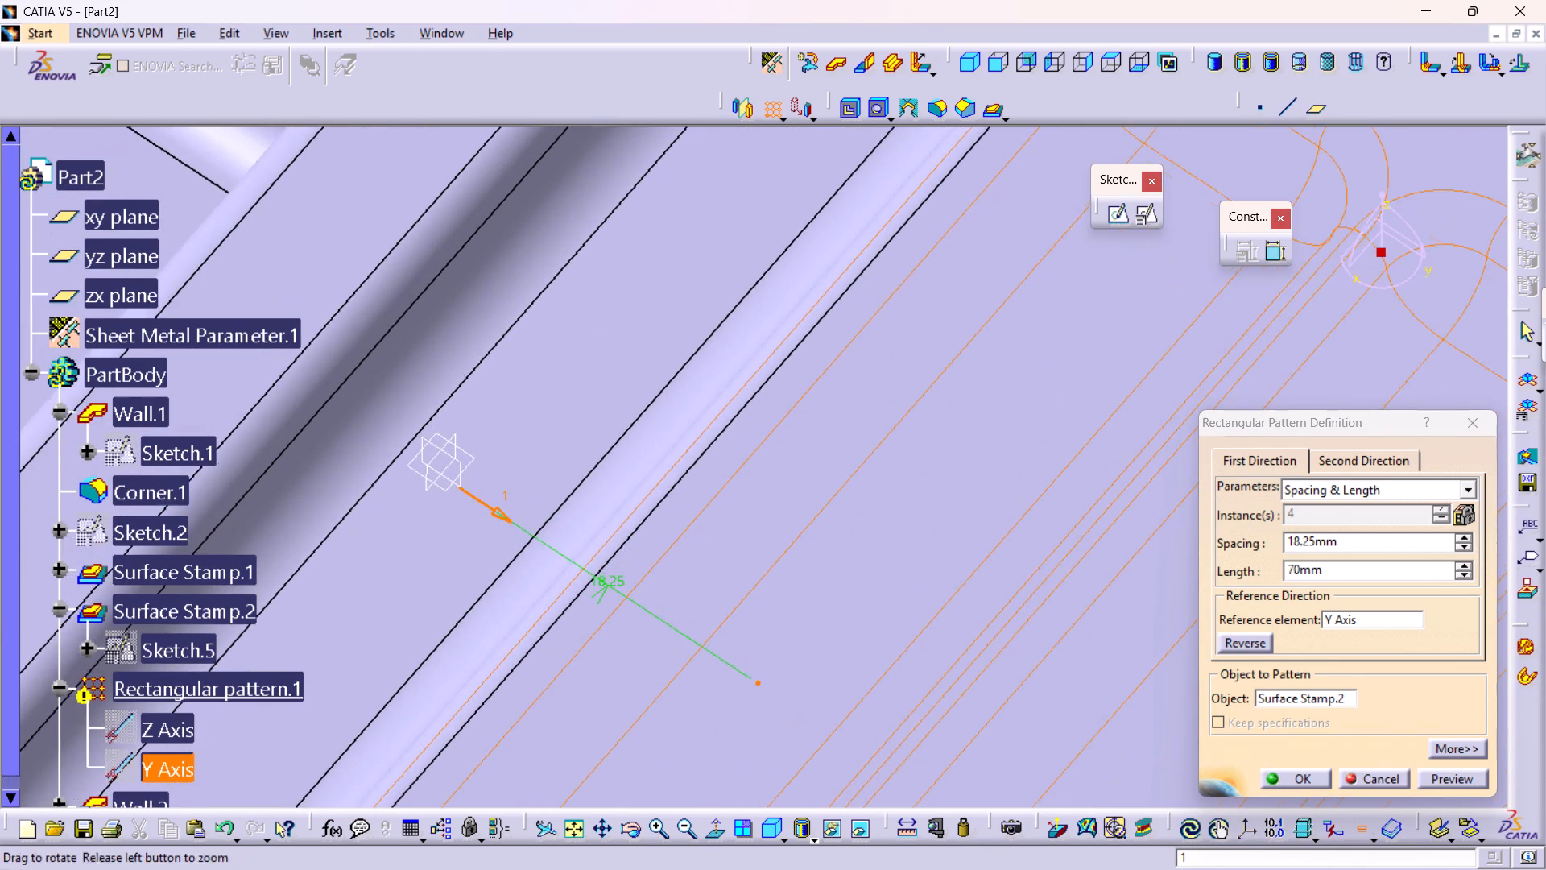
middle_click_drag(720, 527, 778, 638)
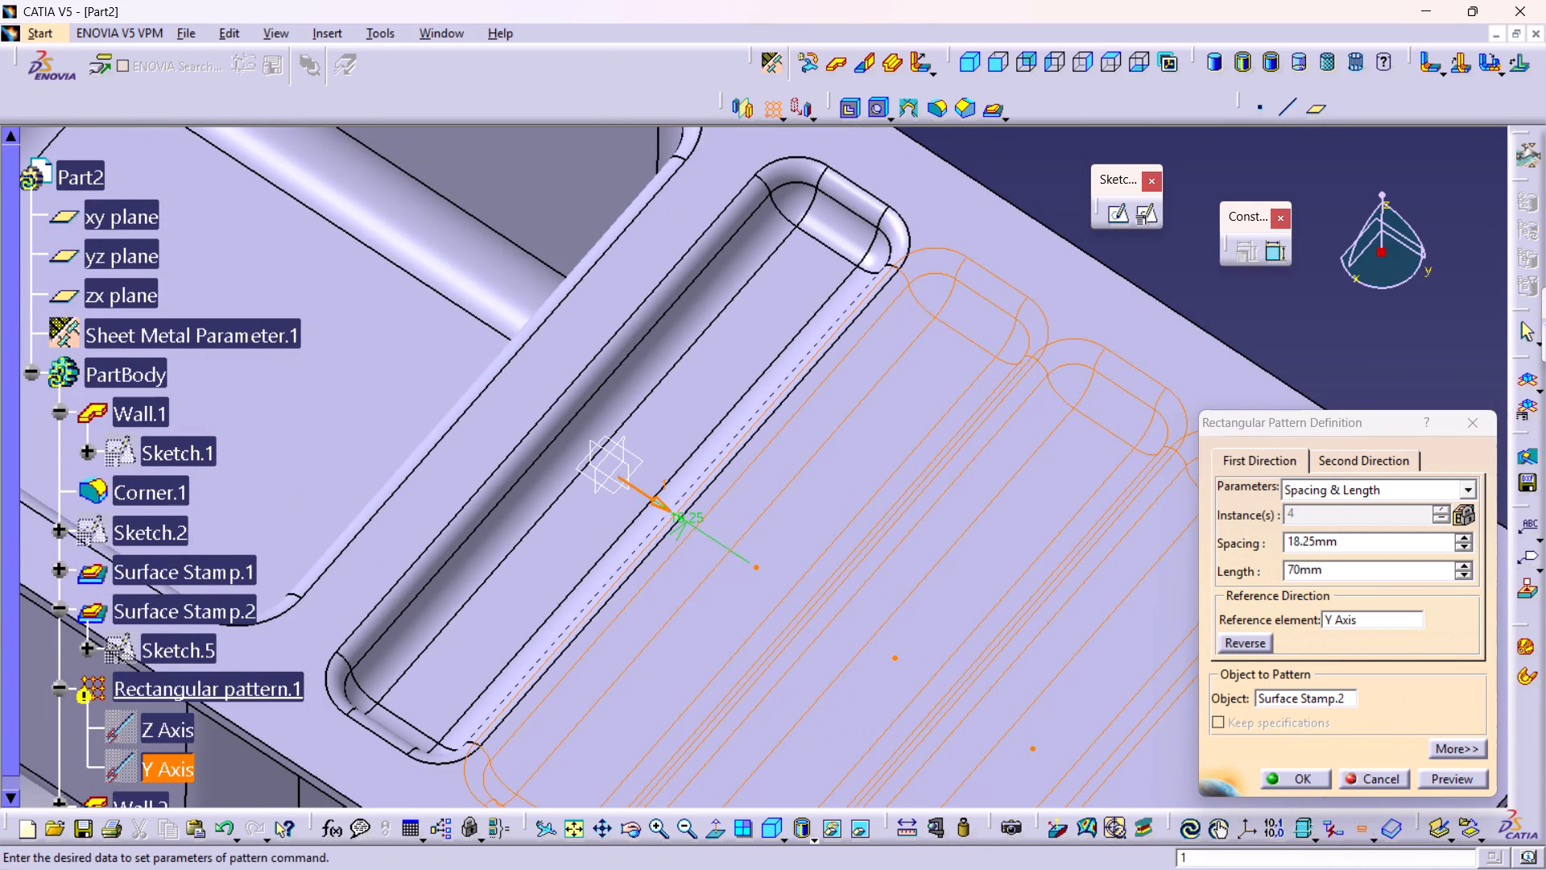
middle_click_drag(675, 535, 675, 408)
right_click(675, 542)
middle_click_drag(620, 627, 608, 574)
right_click(620, 627)
middle_click_drag(581, 676, 583, 559)
Set the spacing between stamps to 20 mm, preview the pattern and check the gaps between the outlines.
double_click(1341, 545)
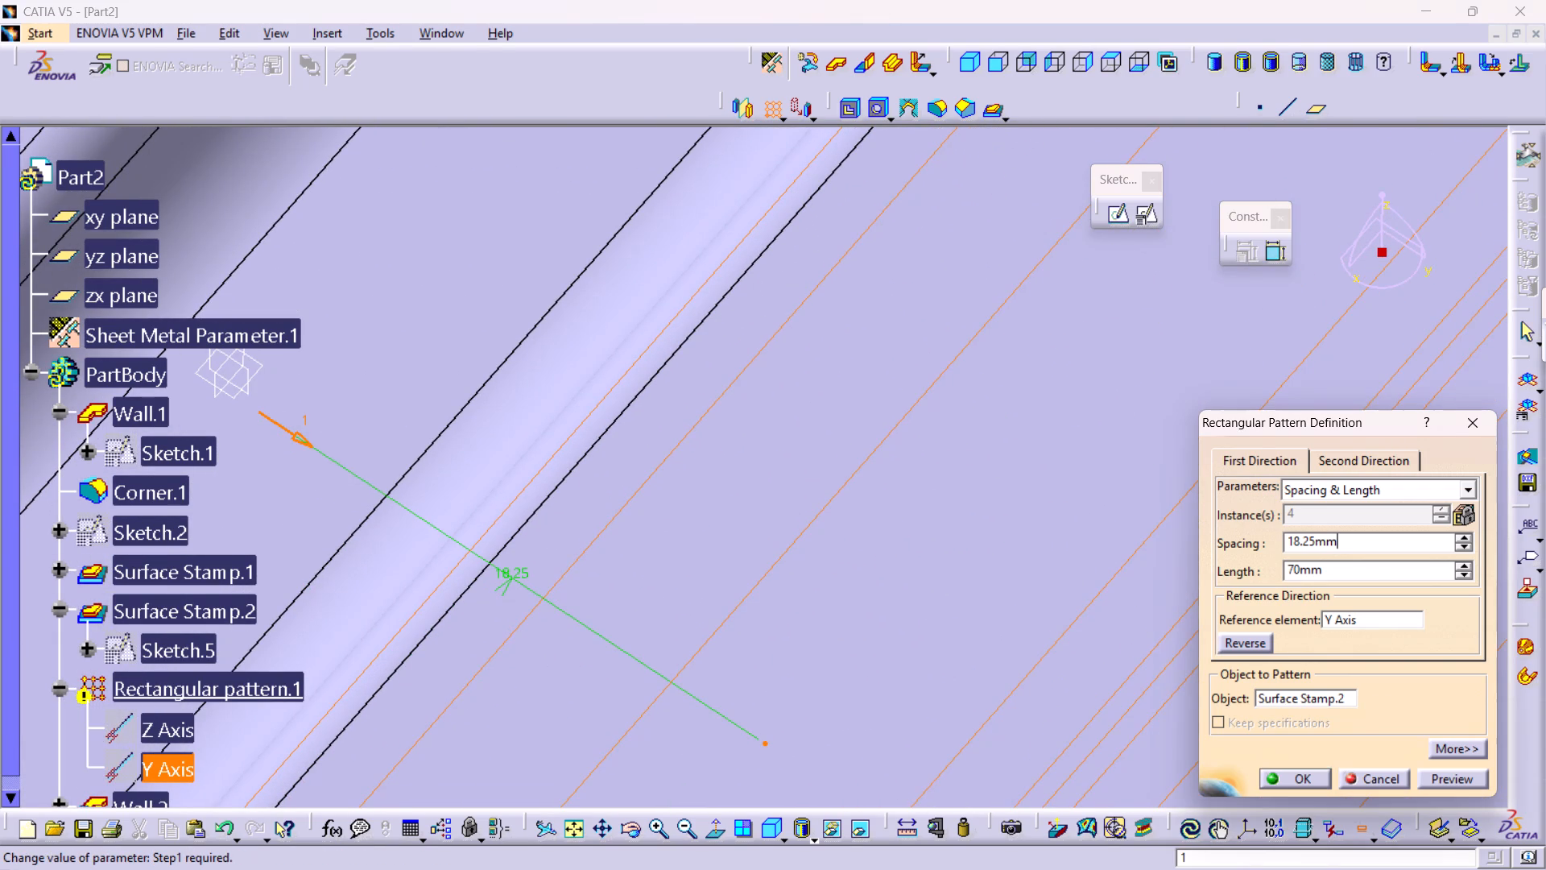
type("20")
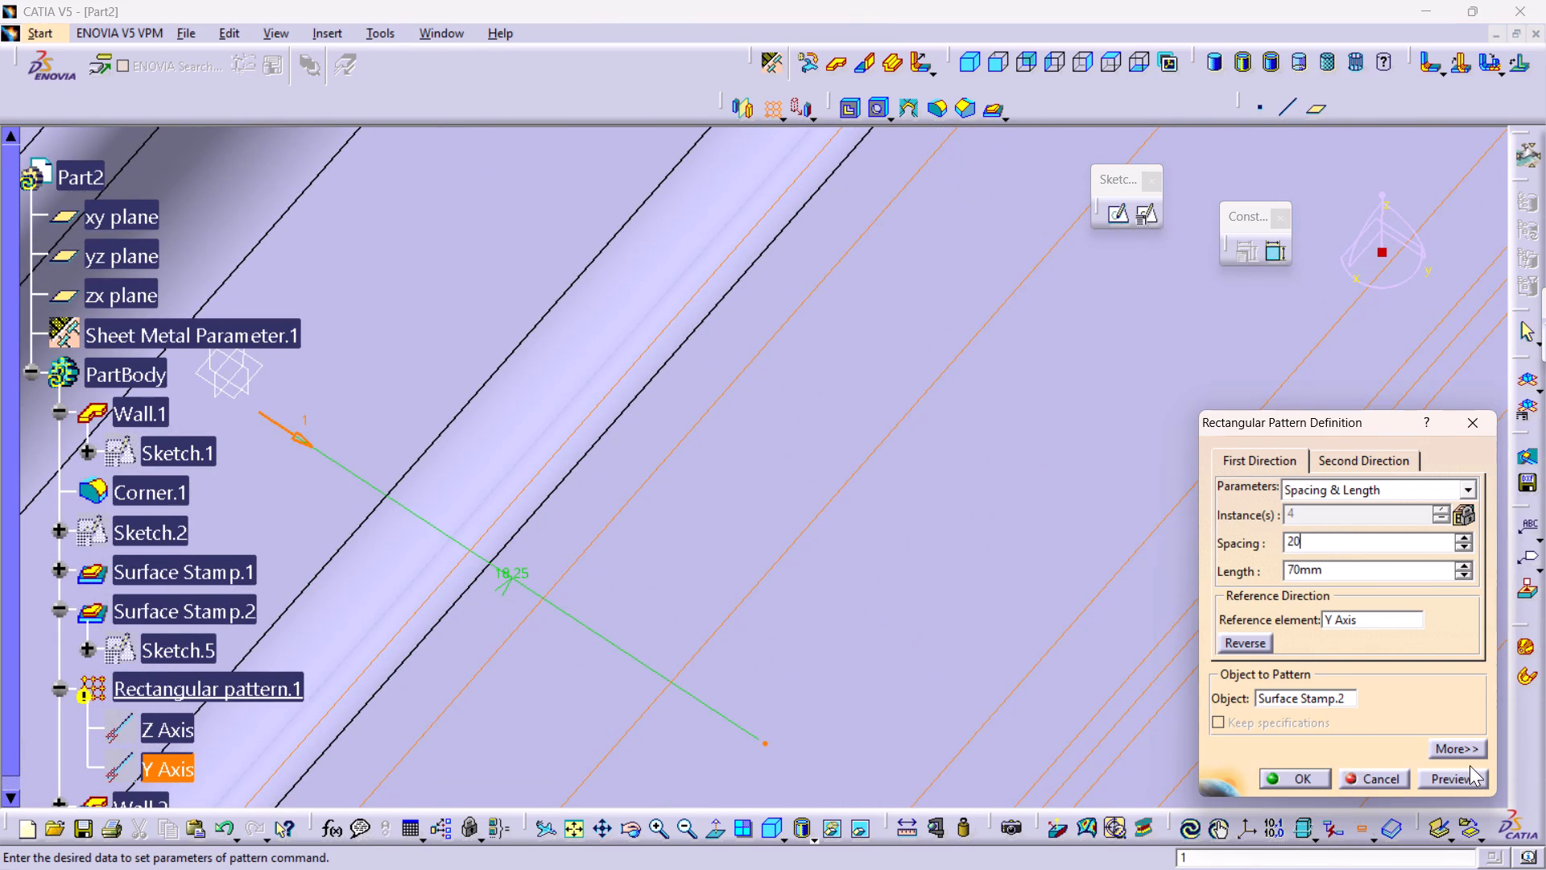
left_click(1462, 772)
middle_click_drag(734, 552, 807, 665)
right_click(734, 552)
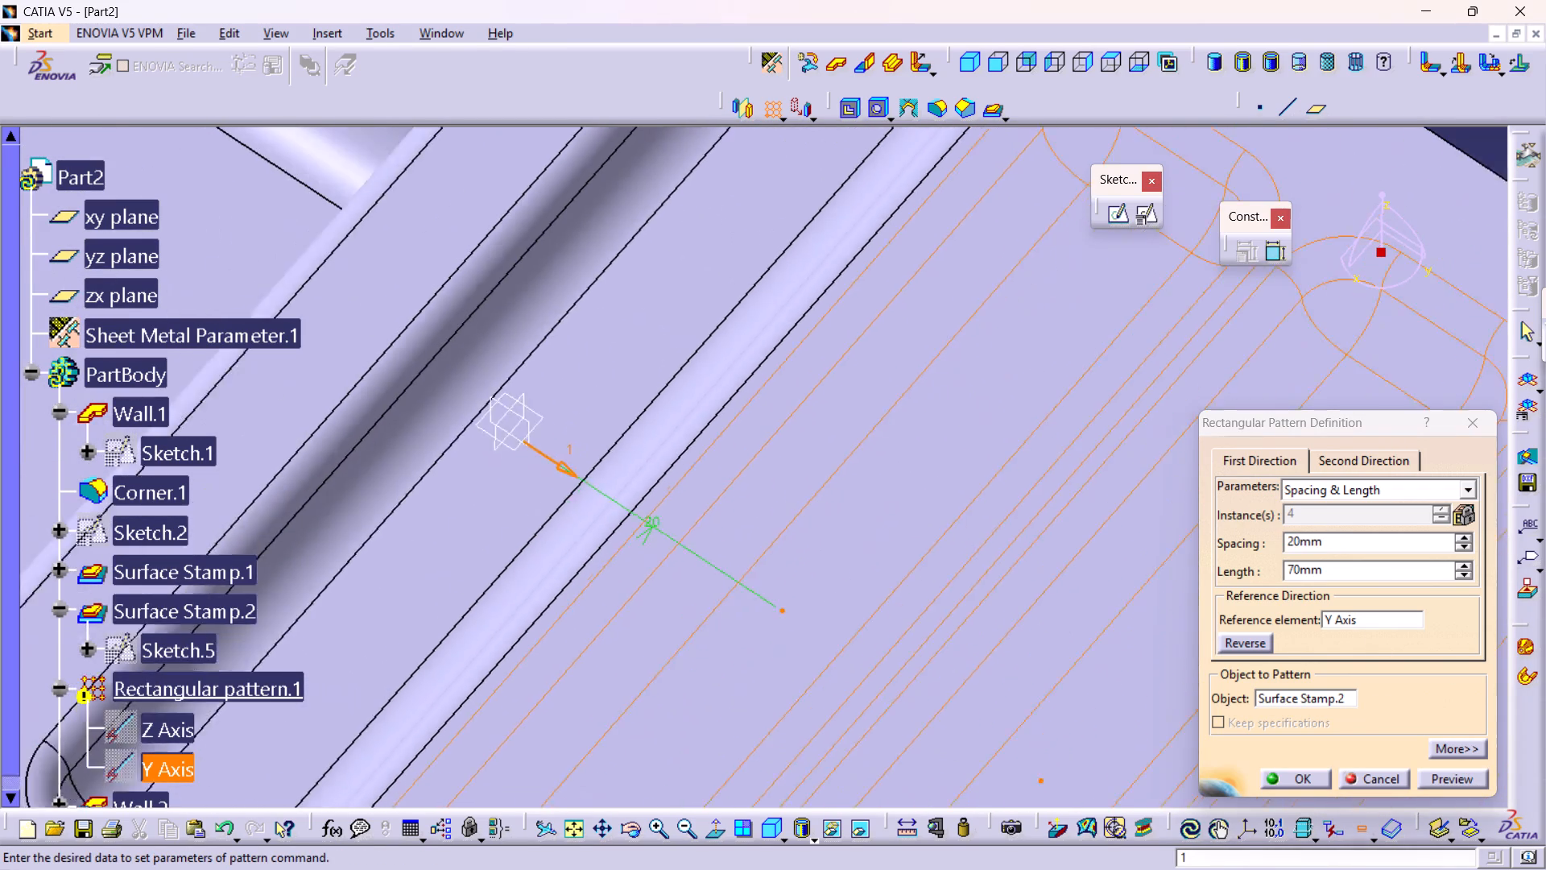
middle_click_drag(807, 665, 854, 747)
middle_click_drag(861, 715, 769, 611)
right_click(765, 593)
middle_click_drag(828, 671, 796, 622)
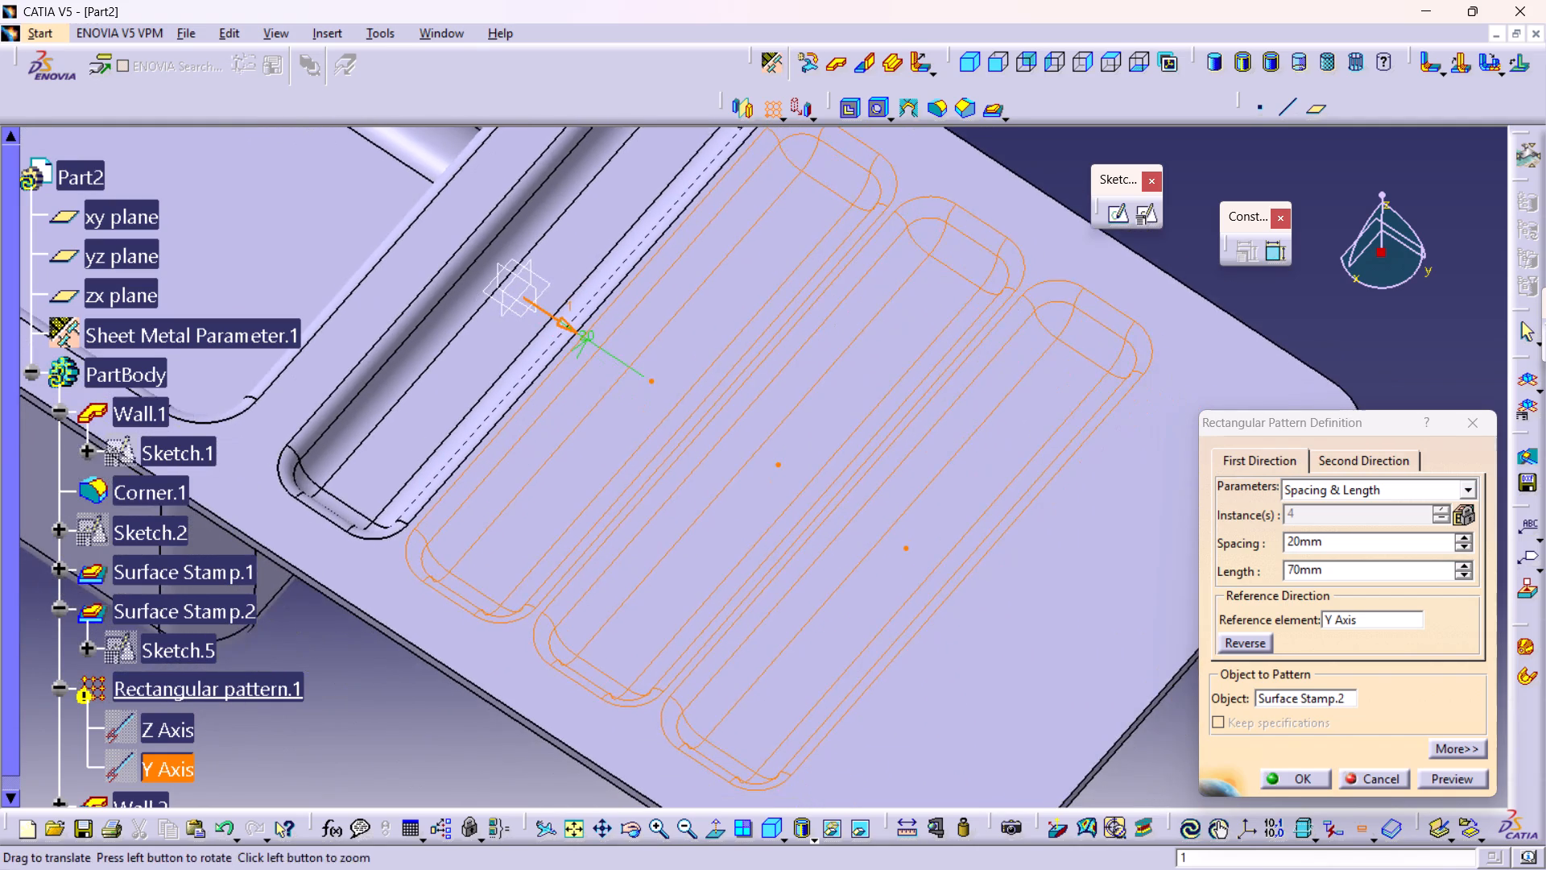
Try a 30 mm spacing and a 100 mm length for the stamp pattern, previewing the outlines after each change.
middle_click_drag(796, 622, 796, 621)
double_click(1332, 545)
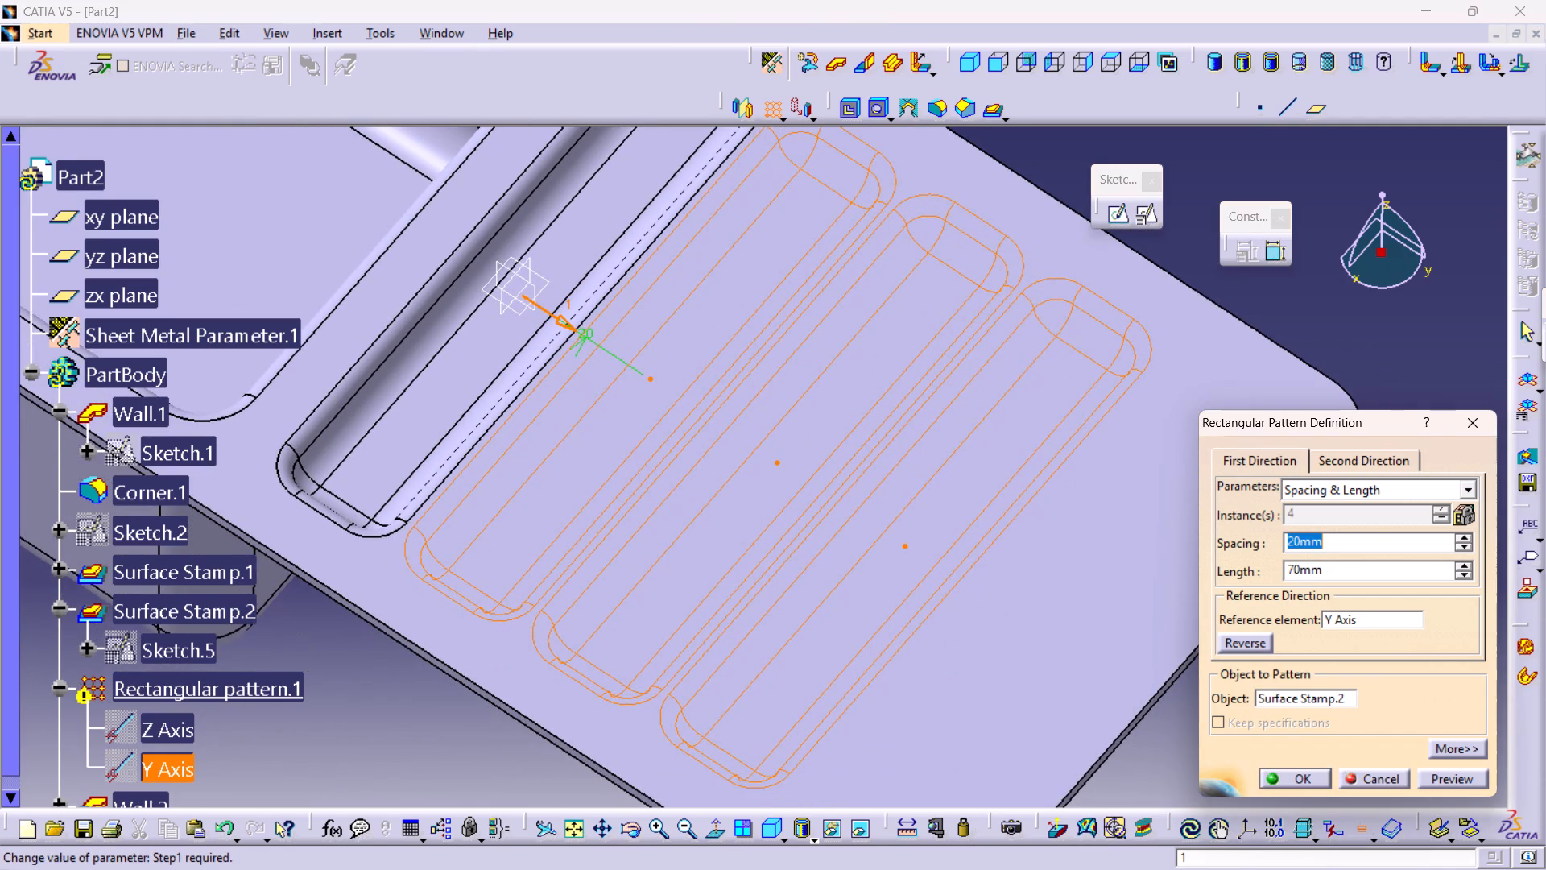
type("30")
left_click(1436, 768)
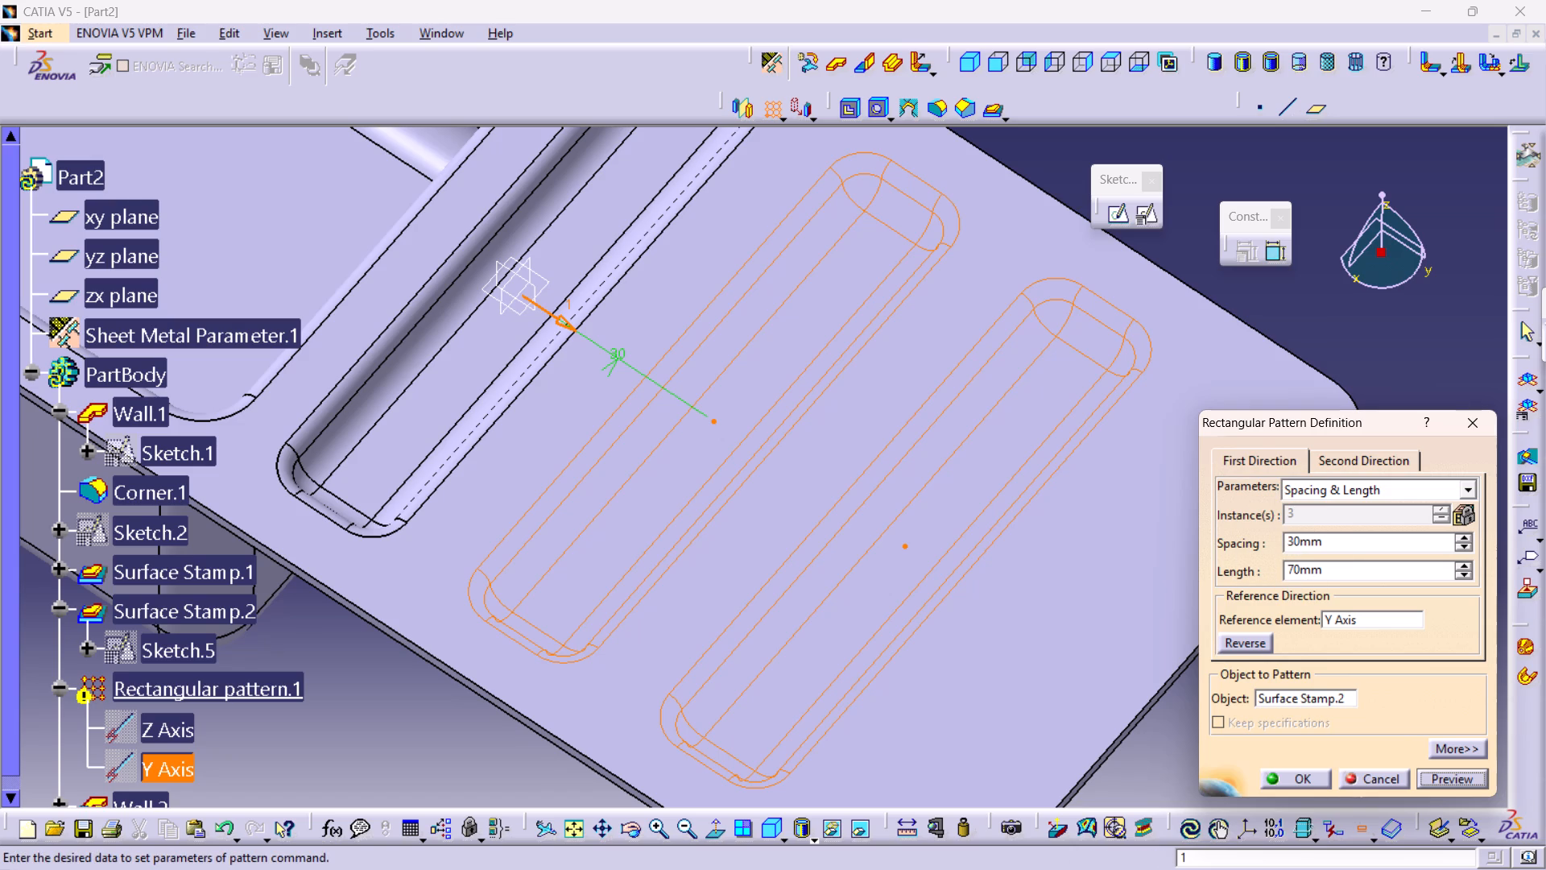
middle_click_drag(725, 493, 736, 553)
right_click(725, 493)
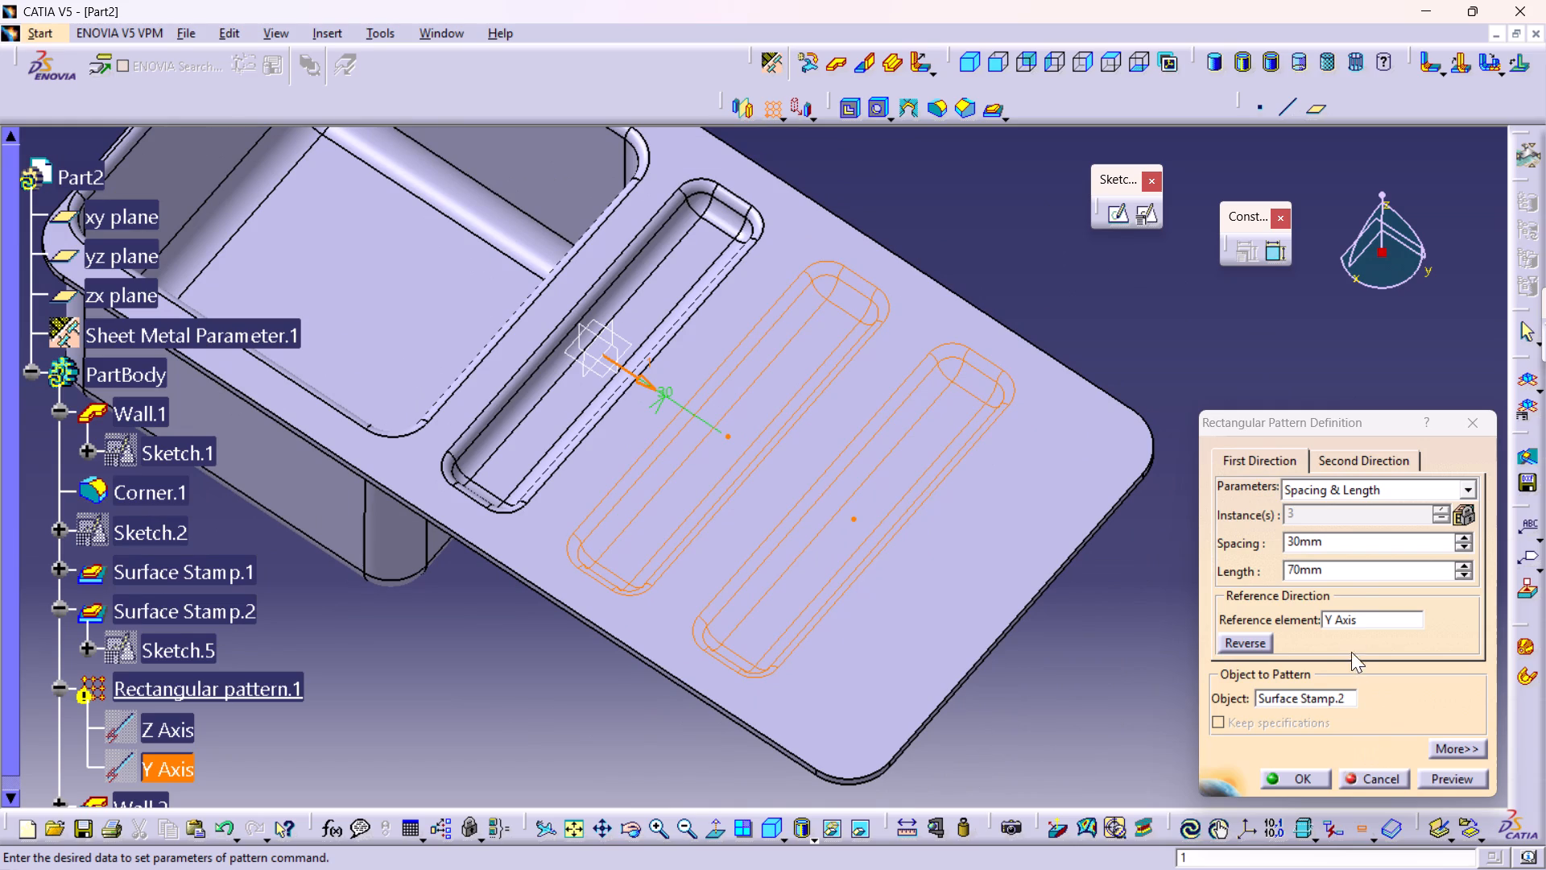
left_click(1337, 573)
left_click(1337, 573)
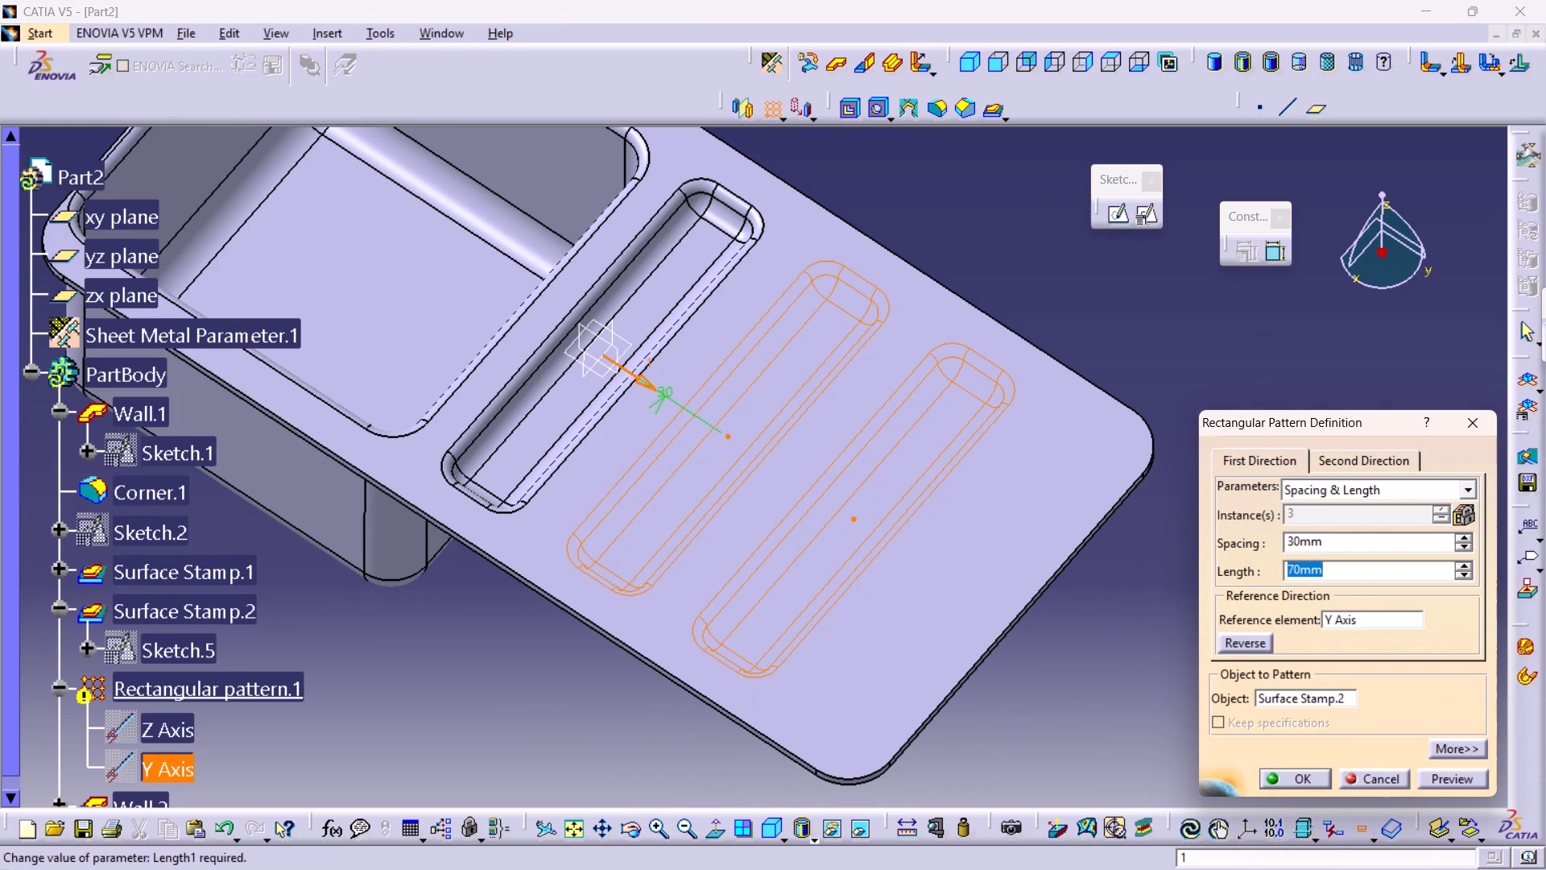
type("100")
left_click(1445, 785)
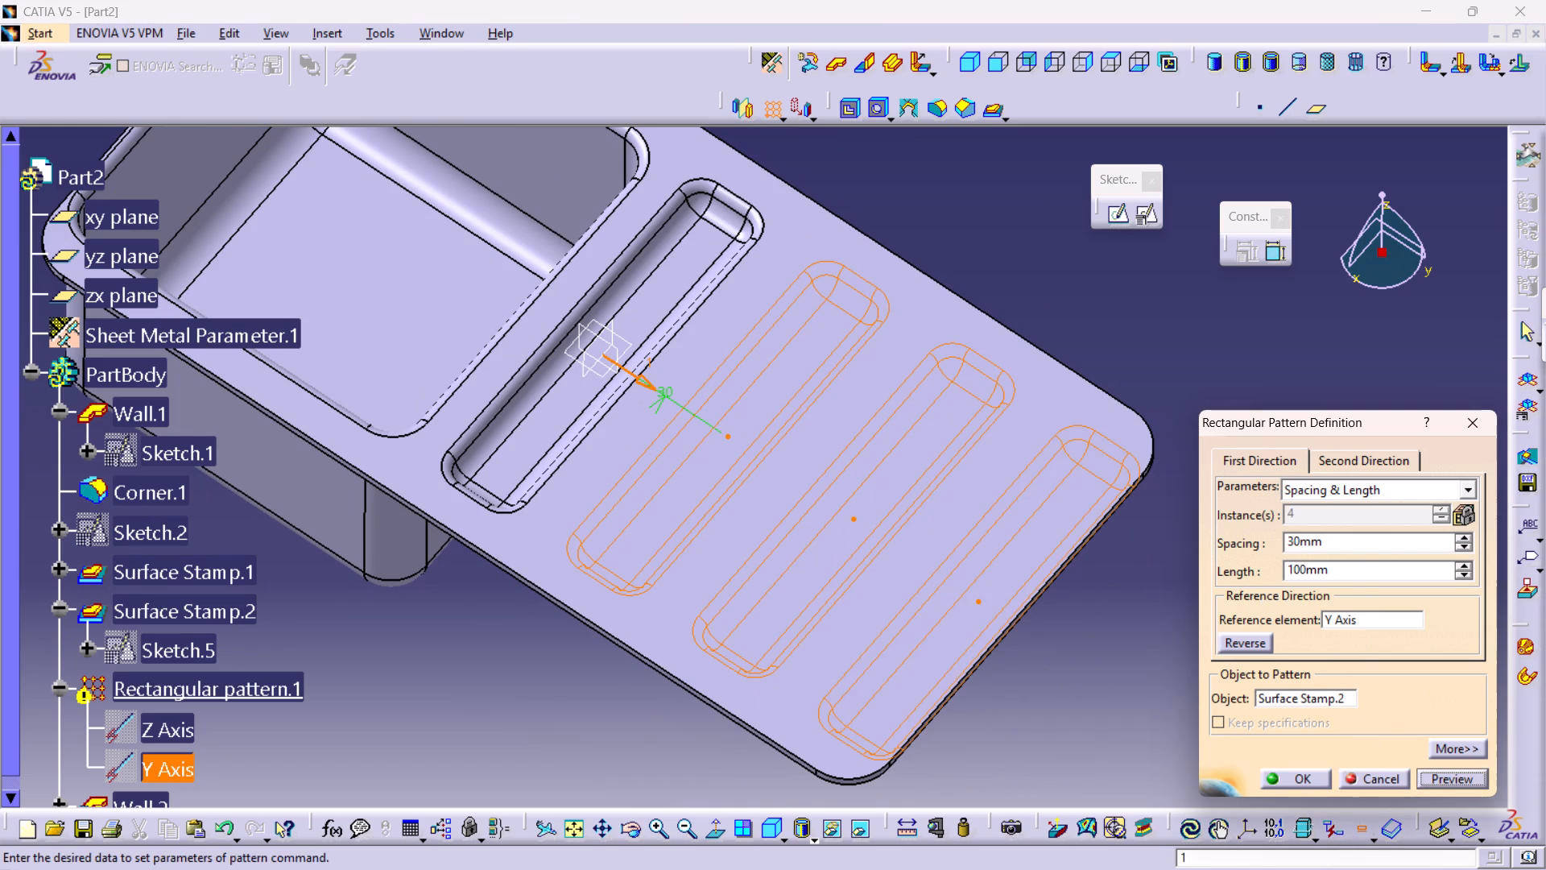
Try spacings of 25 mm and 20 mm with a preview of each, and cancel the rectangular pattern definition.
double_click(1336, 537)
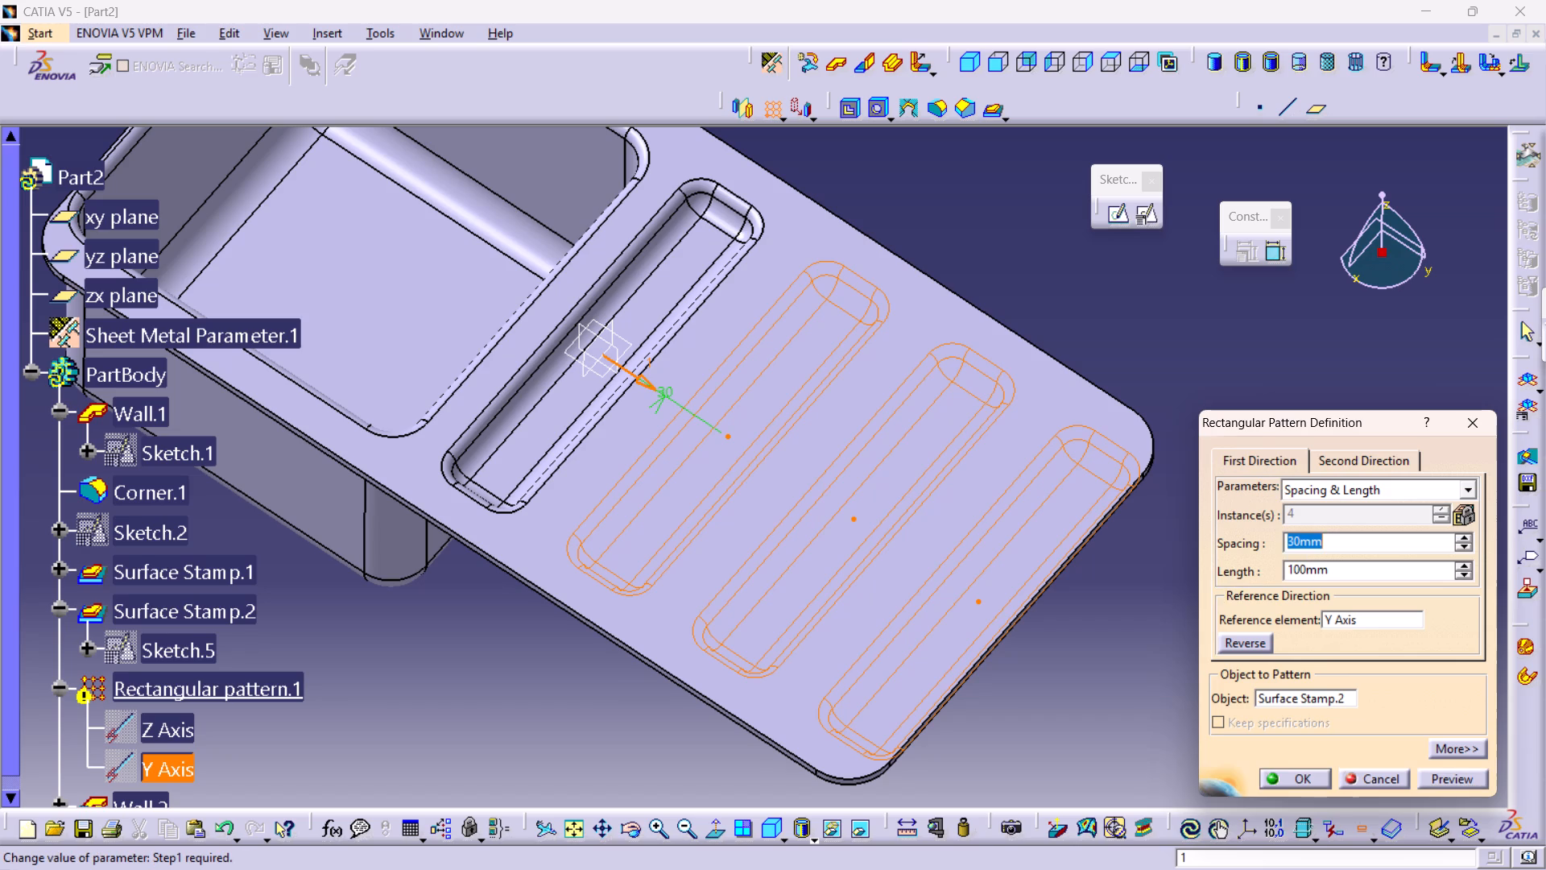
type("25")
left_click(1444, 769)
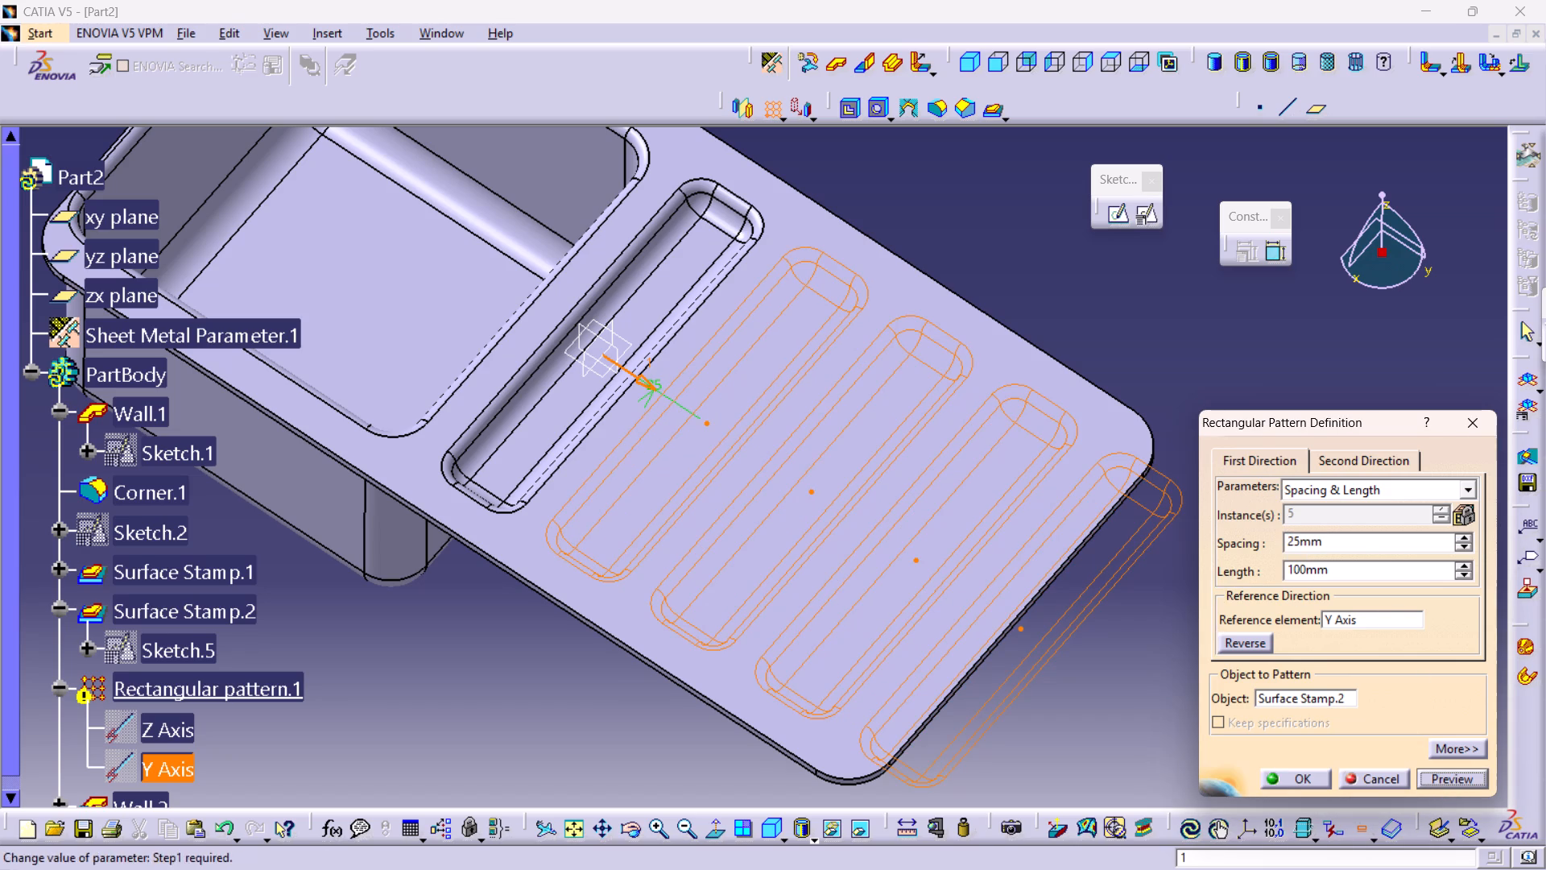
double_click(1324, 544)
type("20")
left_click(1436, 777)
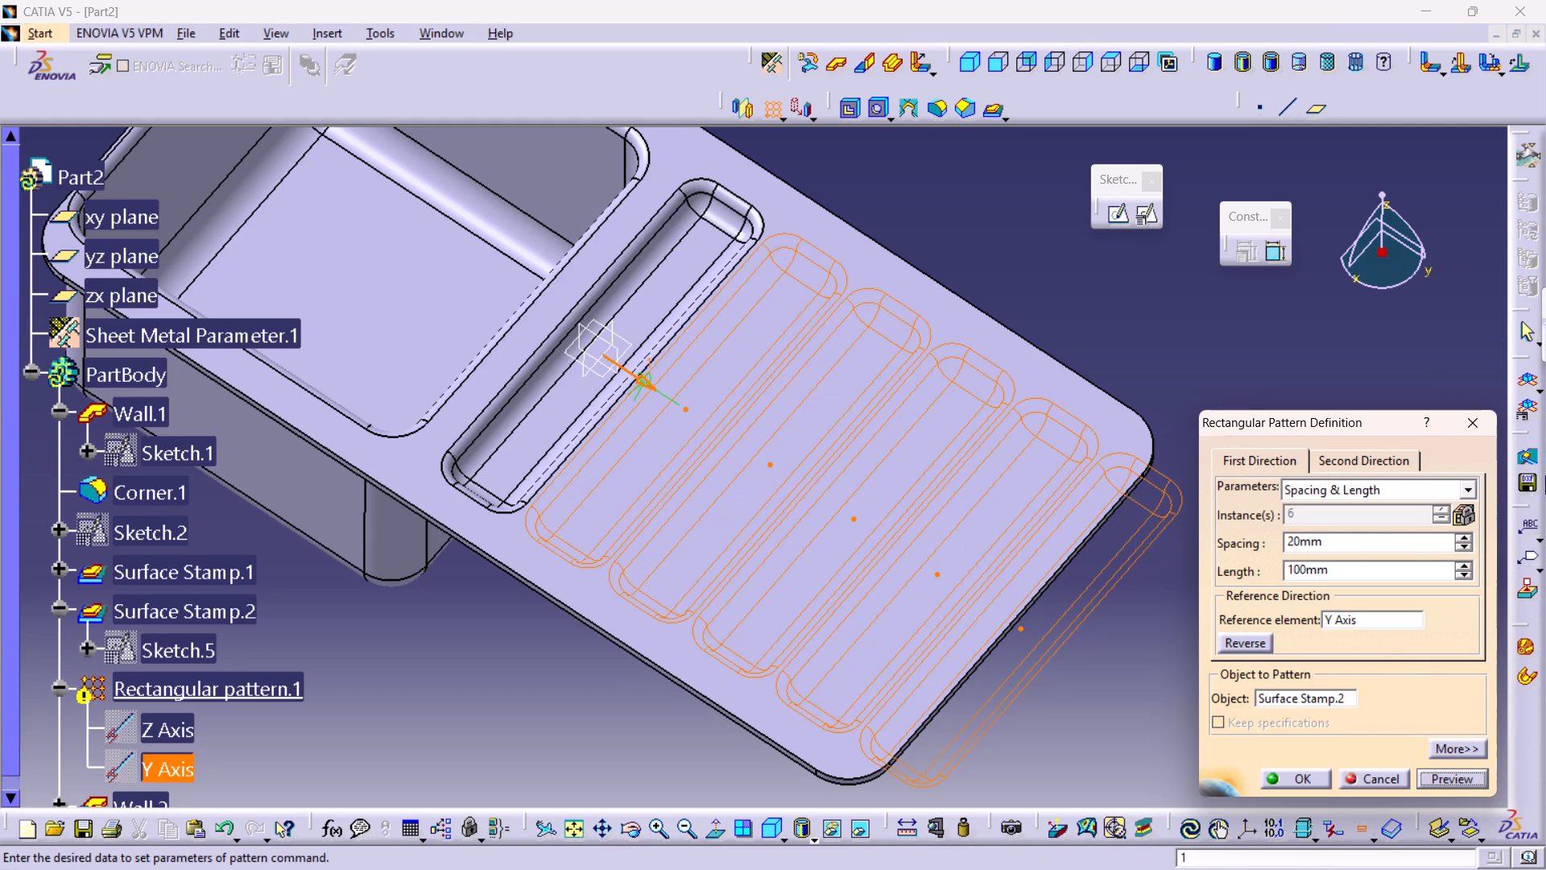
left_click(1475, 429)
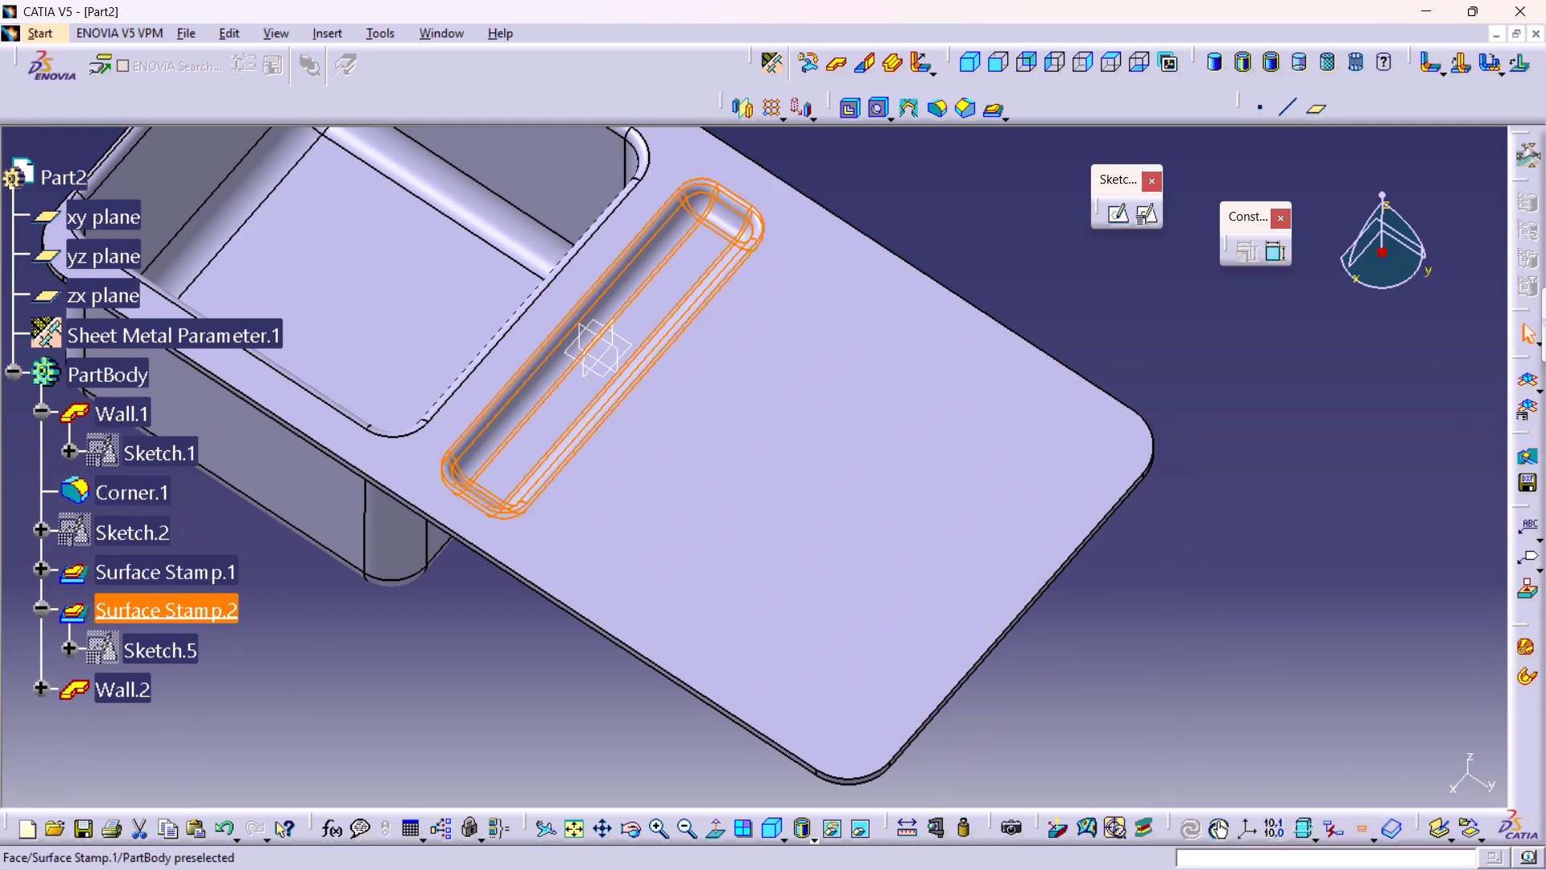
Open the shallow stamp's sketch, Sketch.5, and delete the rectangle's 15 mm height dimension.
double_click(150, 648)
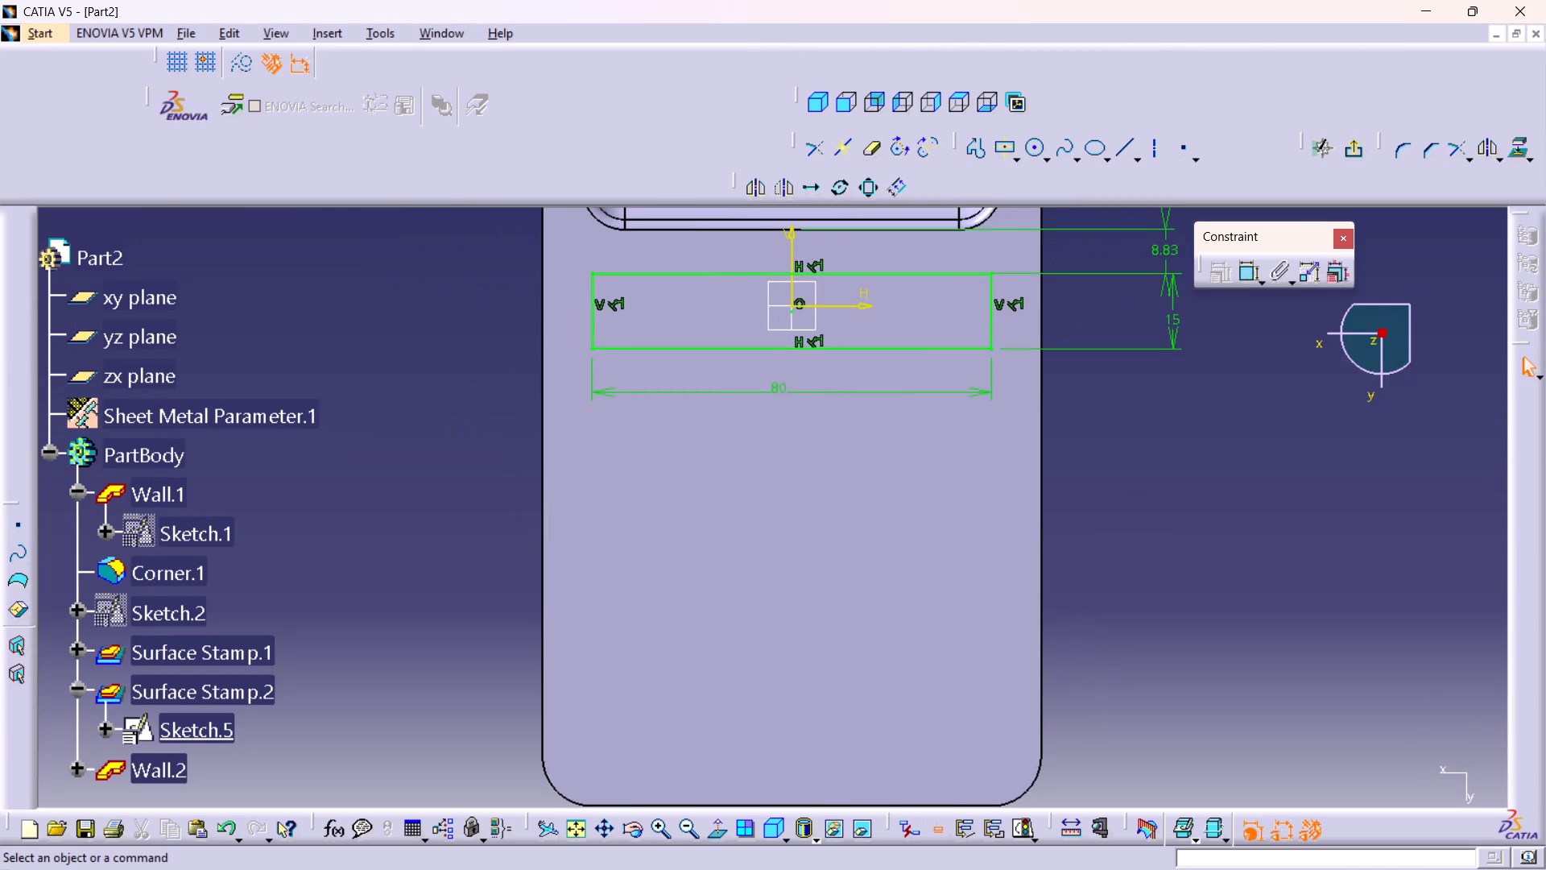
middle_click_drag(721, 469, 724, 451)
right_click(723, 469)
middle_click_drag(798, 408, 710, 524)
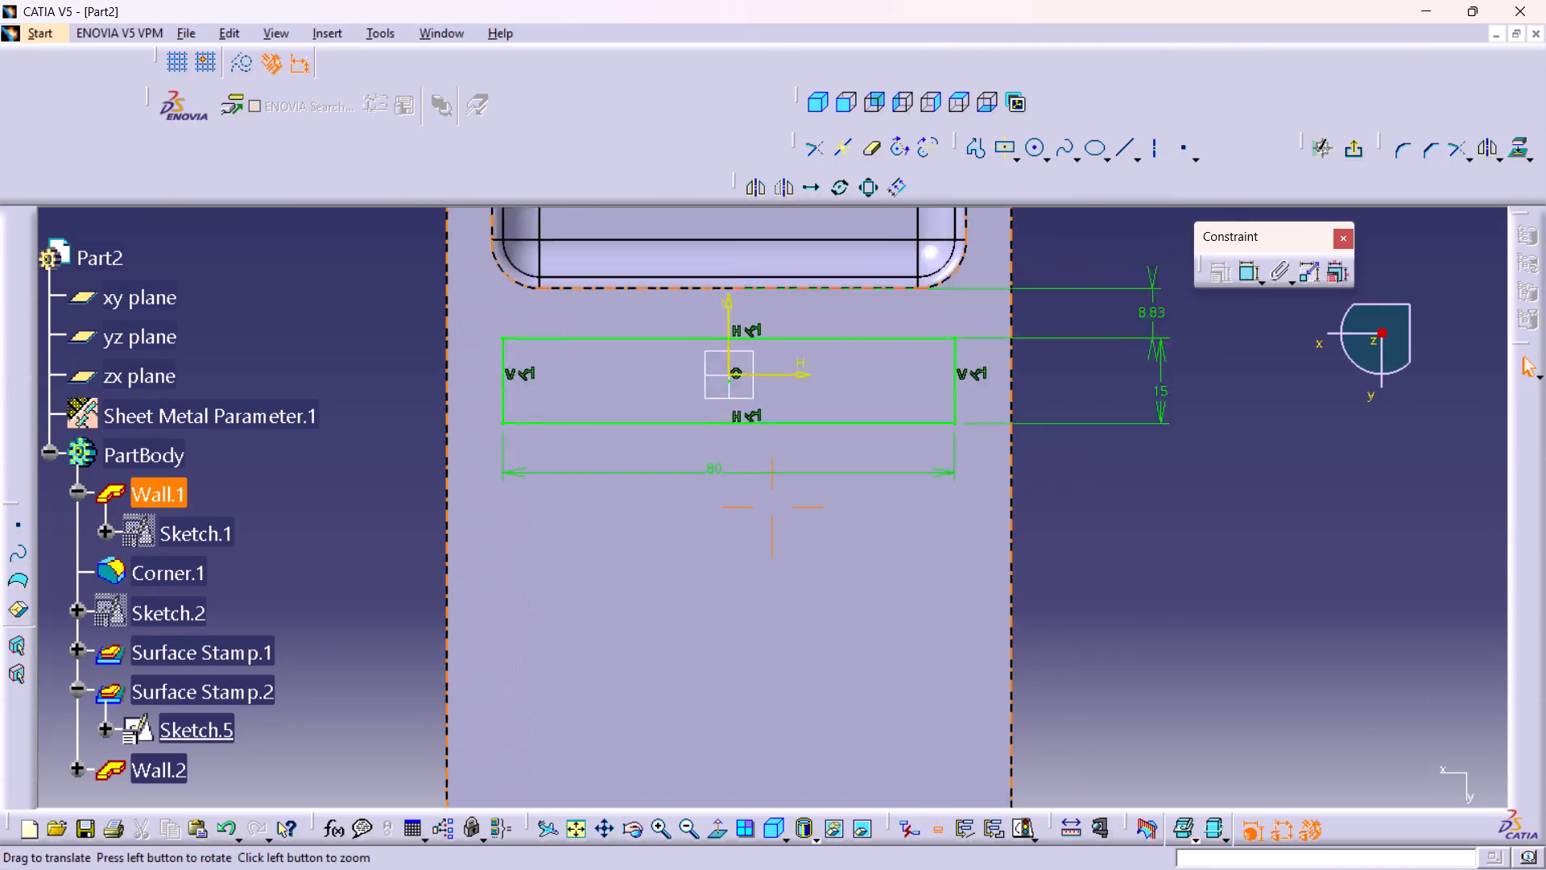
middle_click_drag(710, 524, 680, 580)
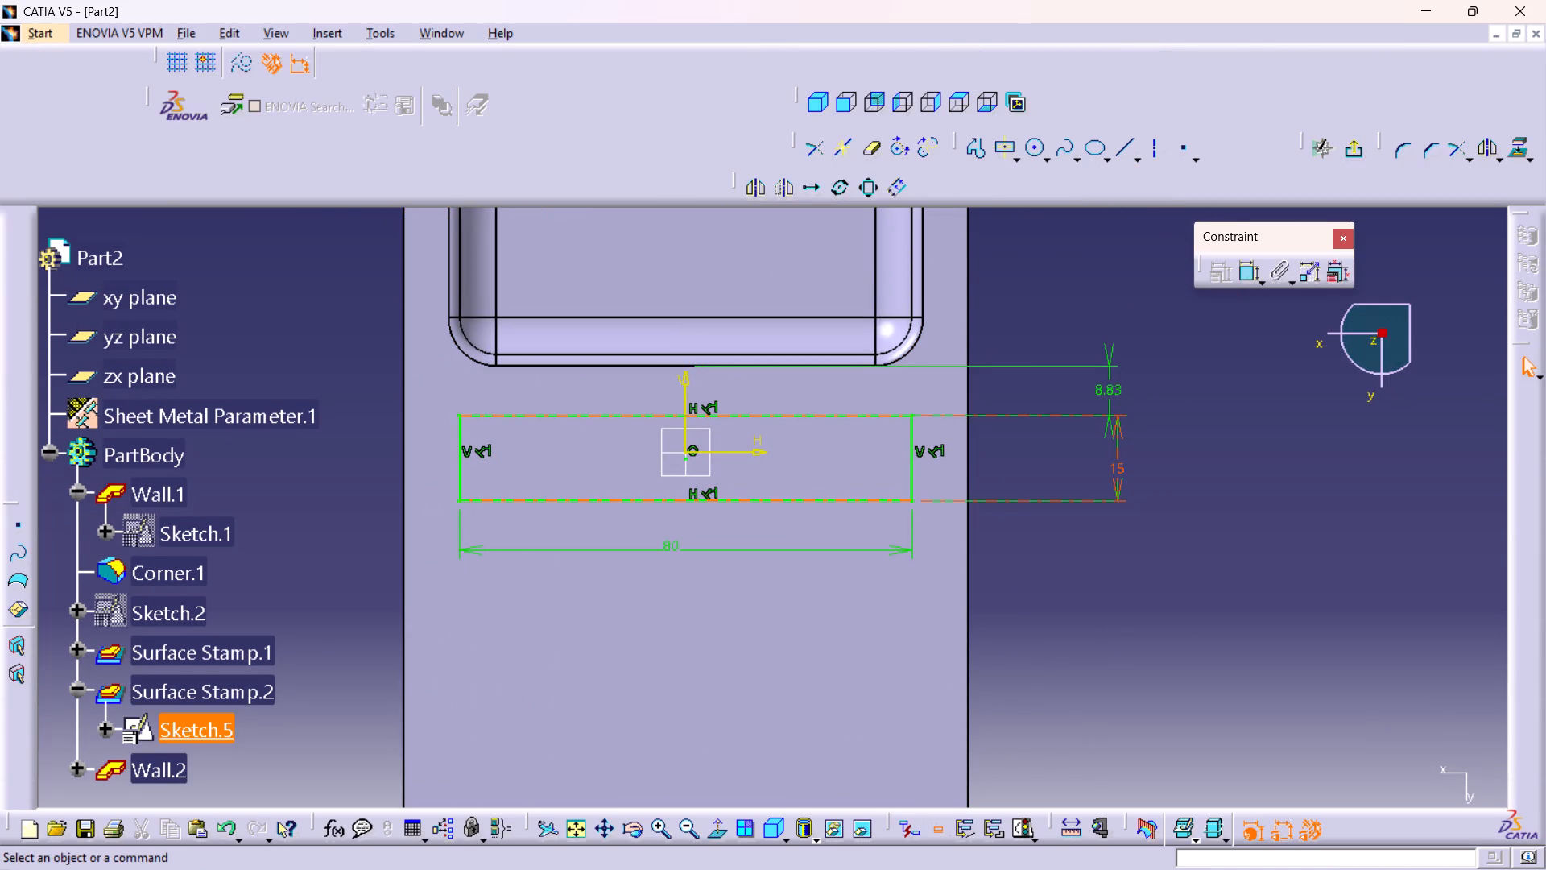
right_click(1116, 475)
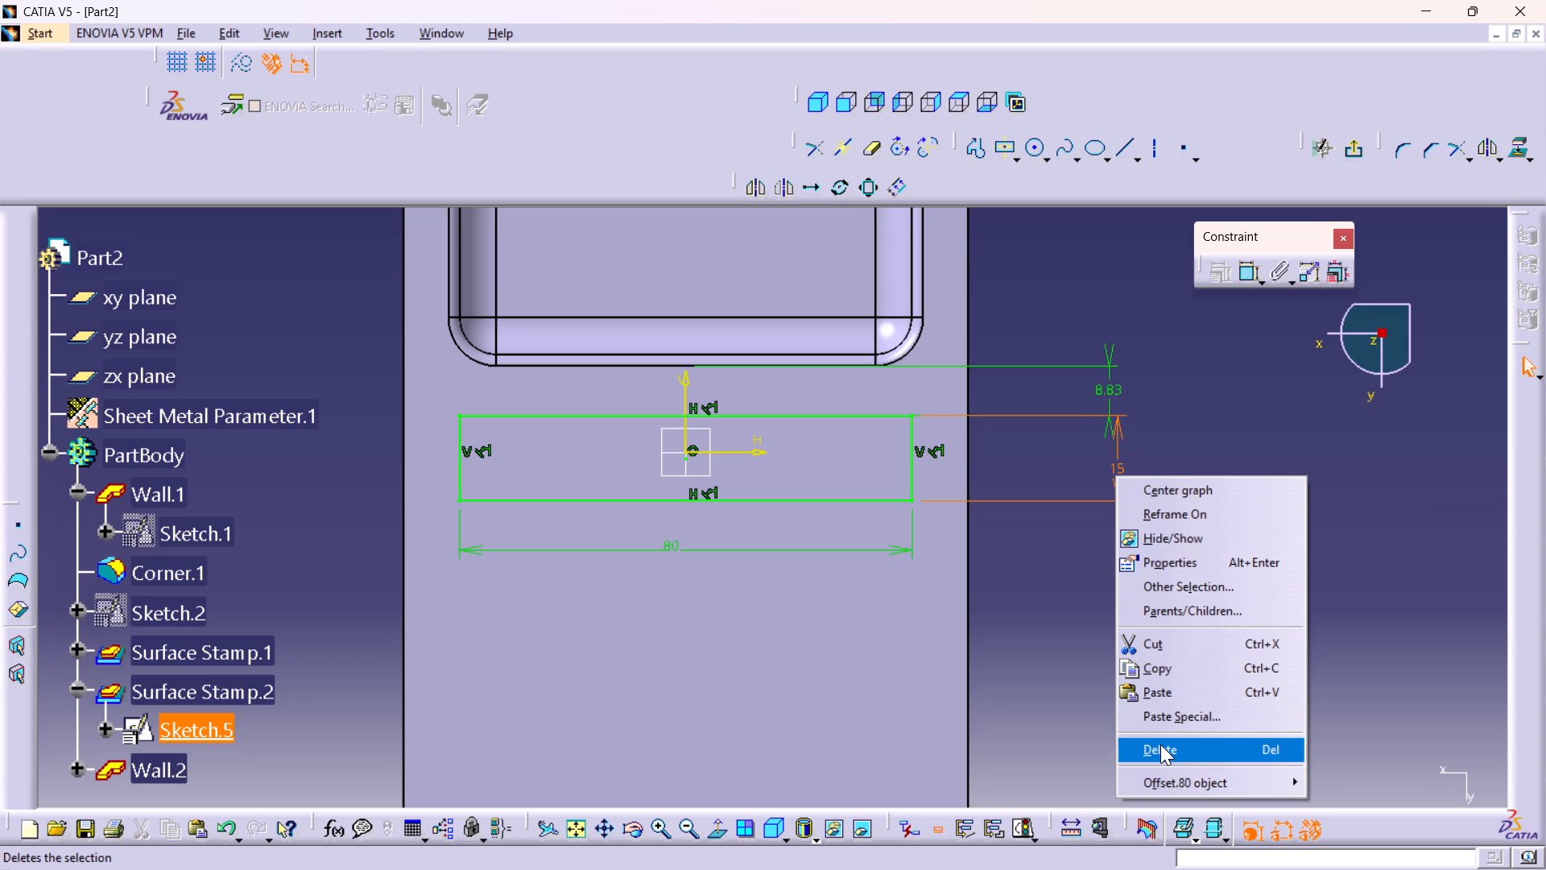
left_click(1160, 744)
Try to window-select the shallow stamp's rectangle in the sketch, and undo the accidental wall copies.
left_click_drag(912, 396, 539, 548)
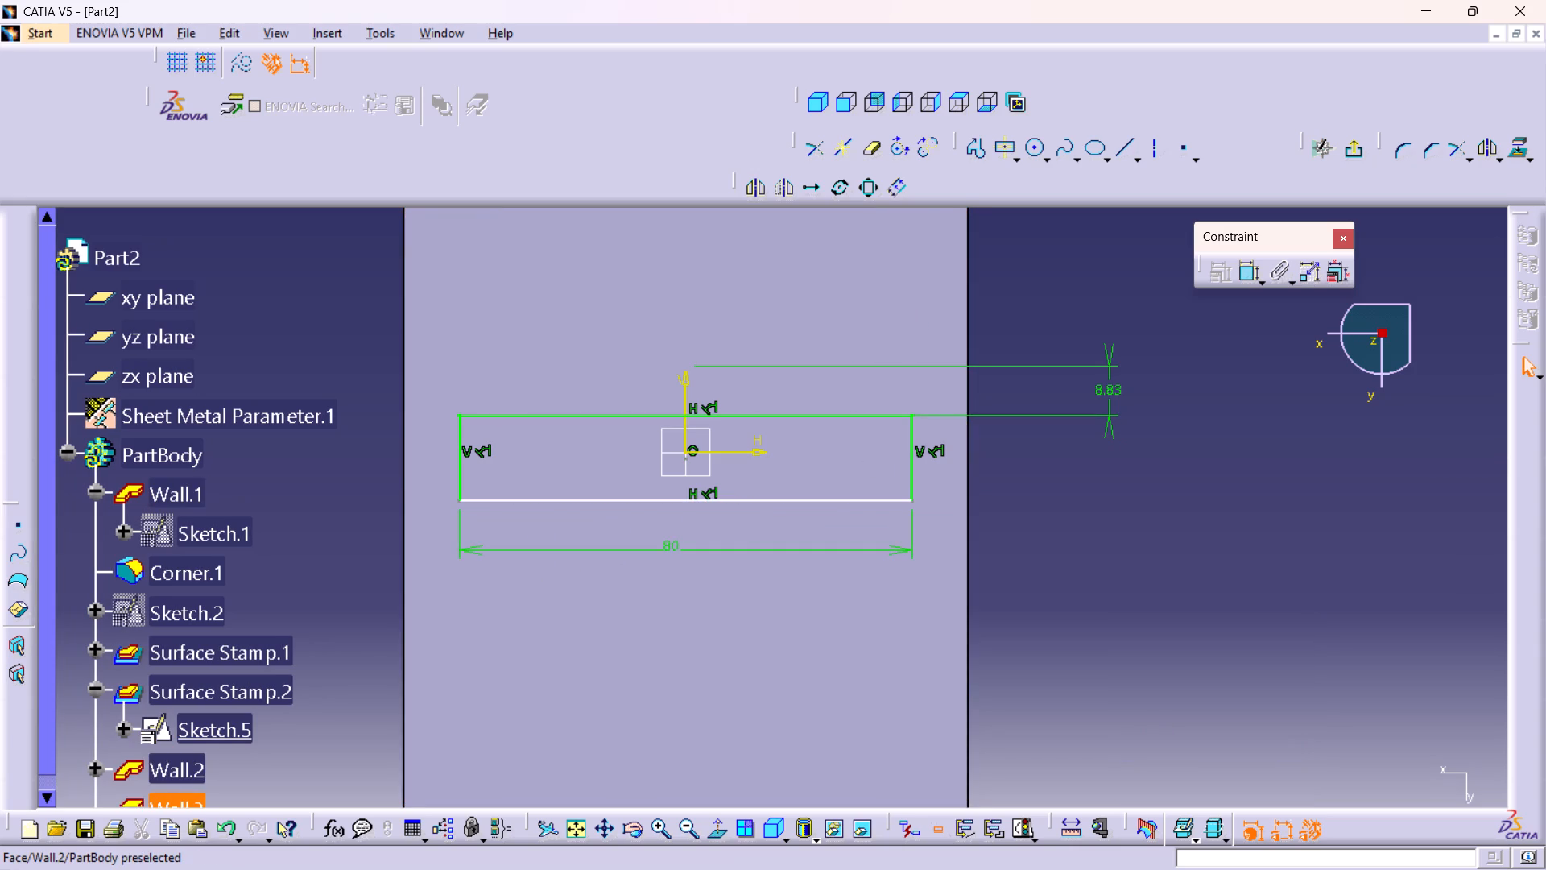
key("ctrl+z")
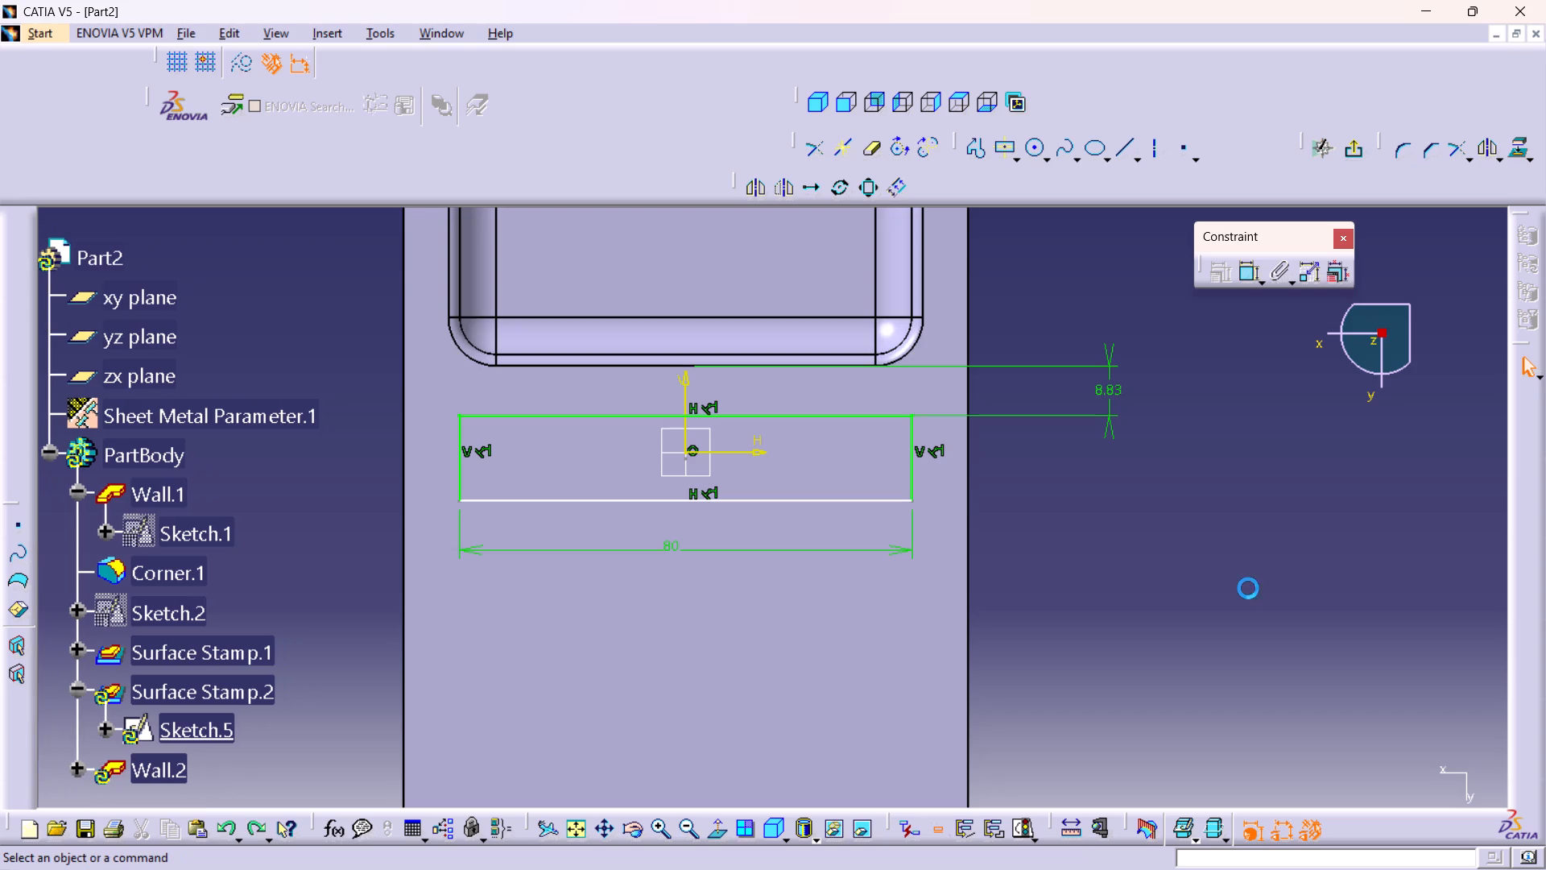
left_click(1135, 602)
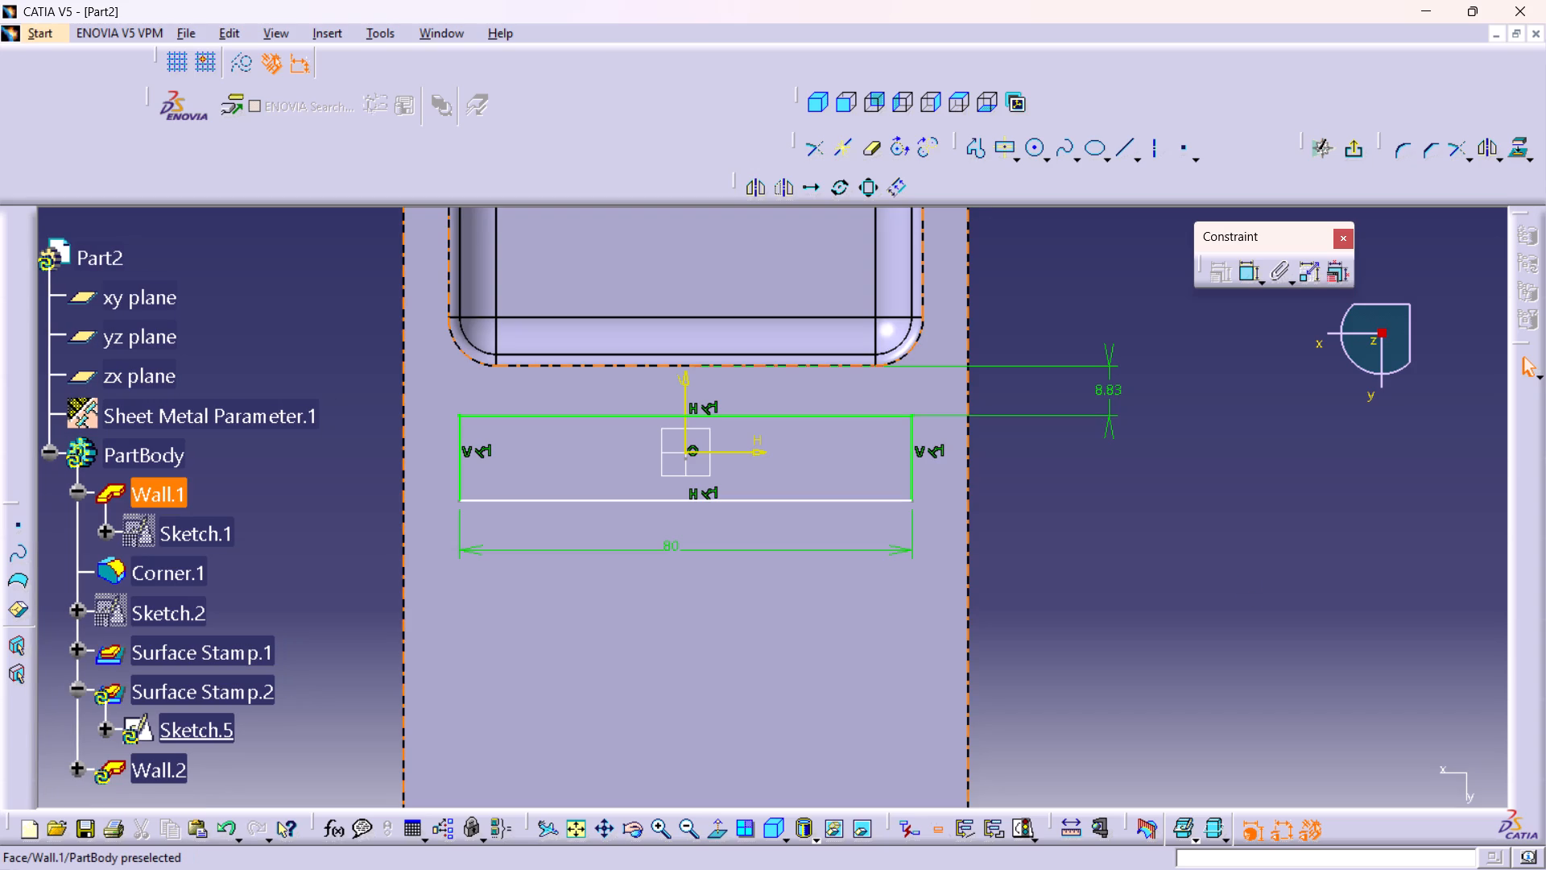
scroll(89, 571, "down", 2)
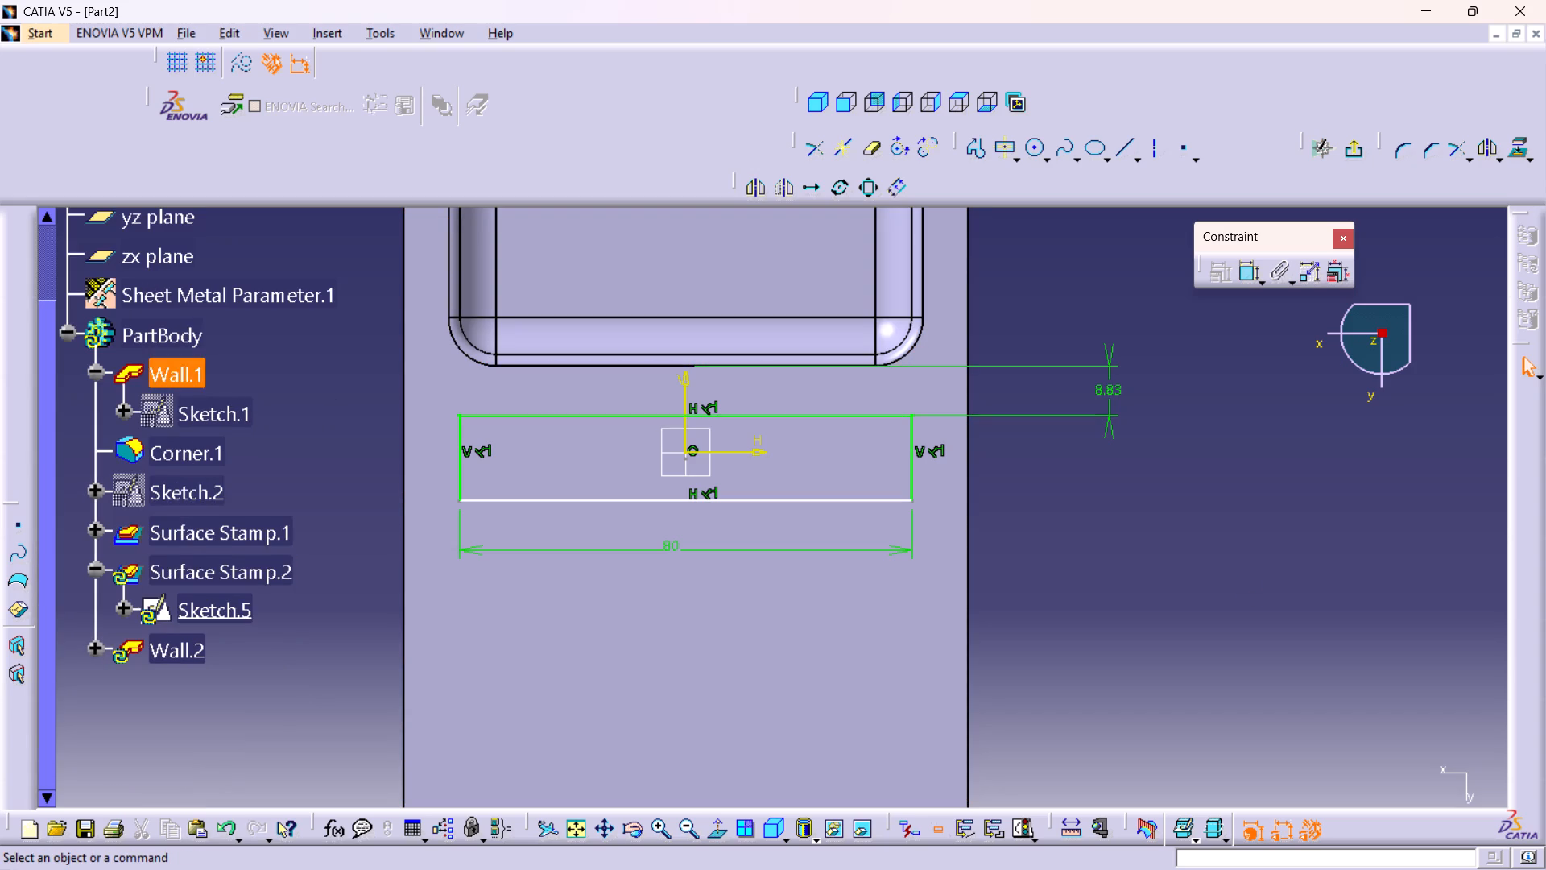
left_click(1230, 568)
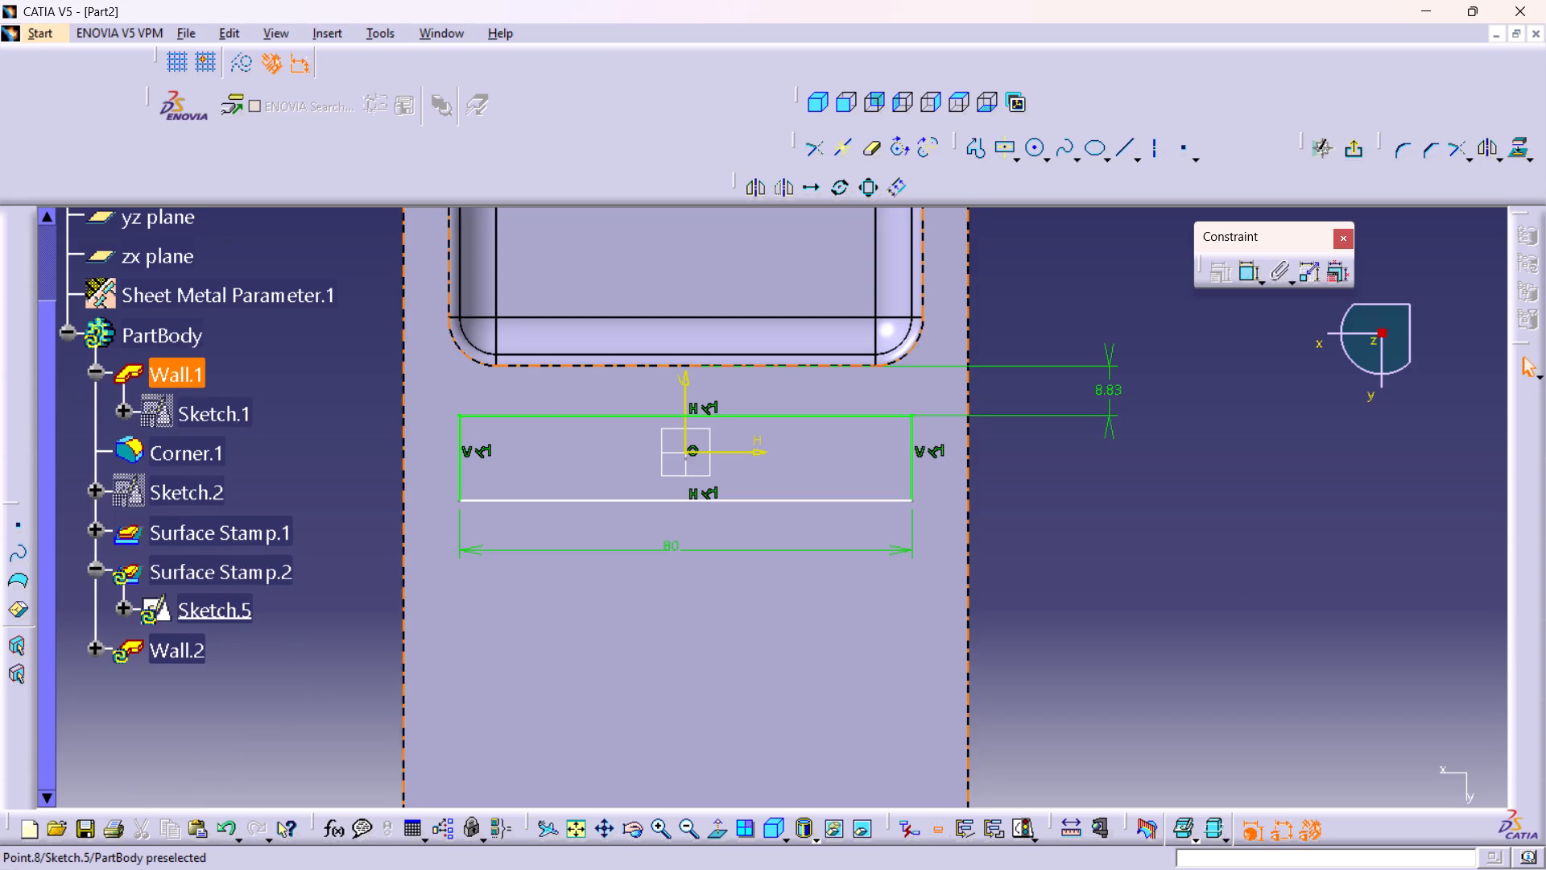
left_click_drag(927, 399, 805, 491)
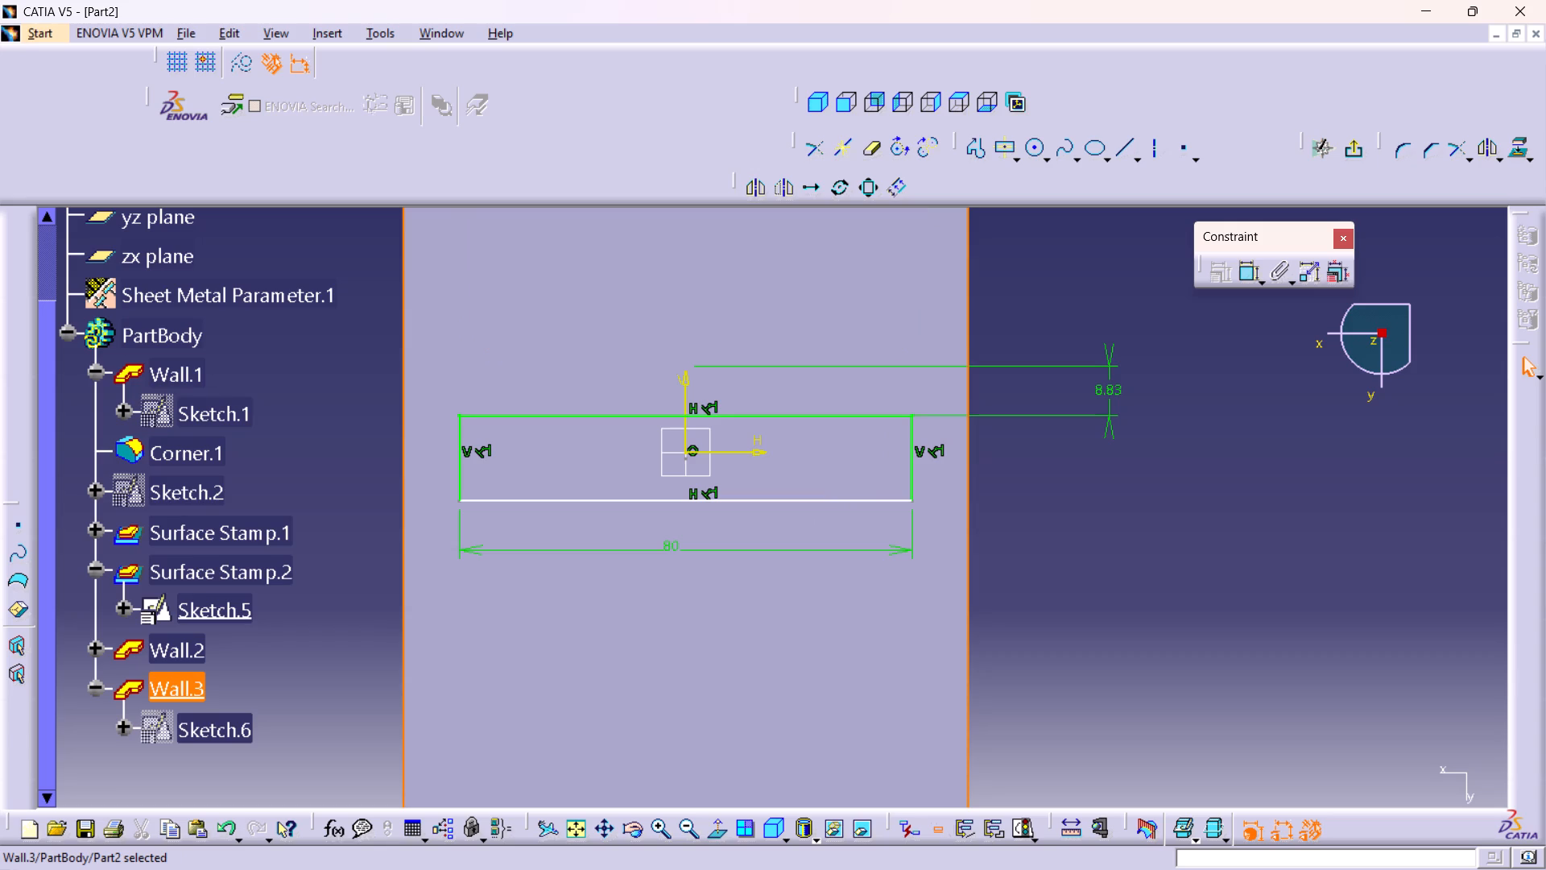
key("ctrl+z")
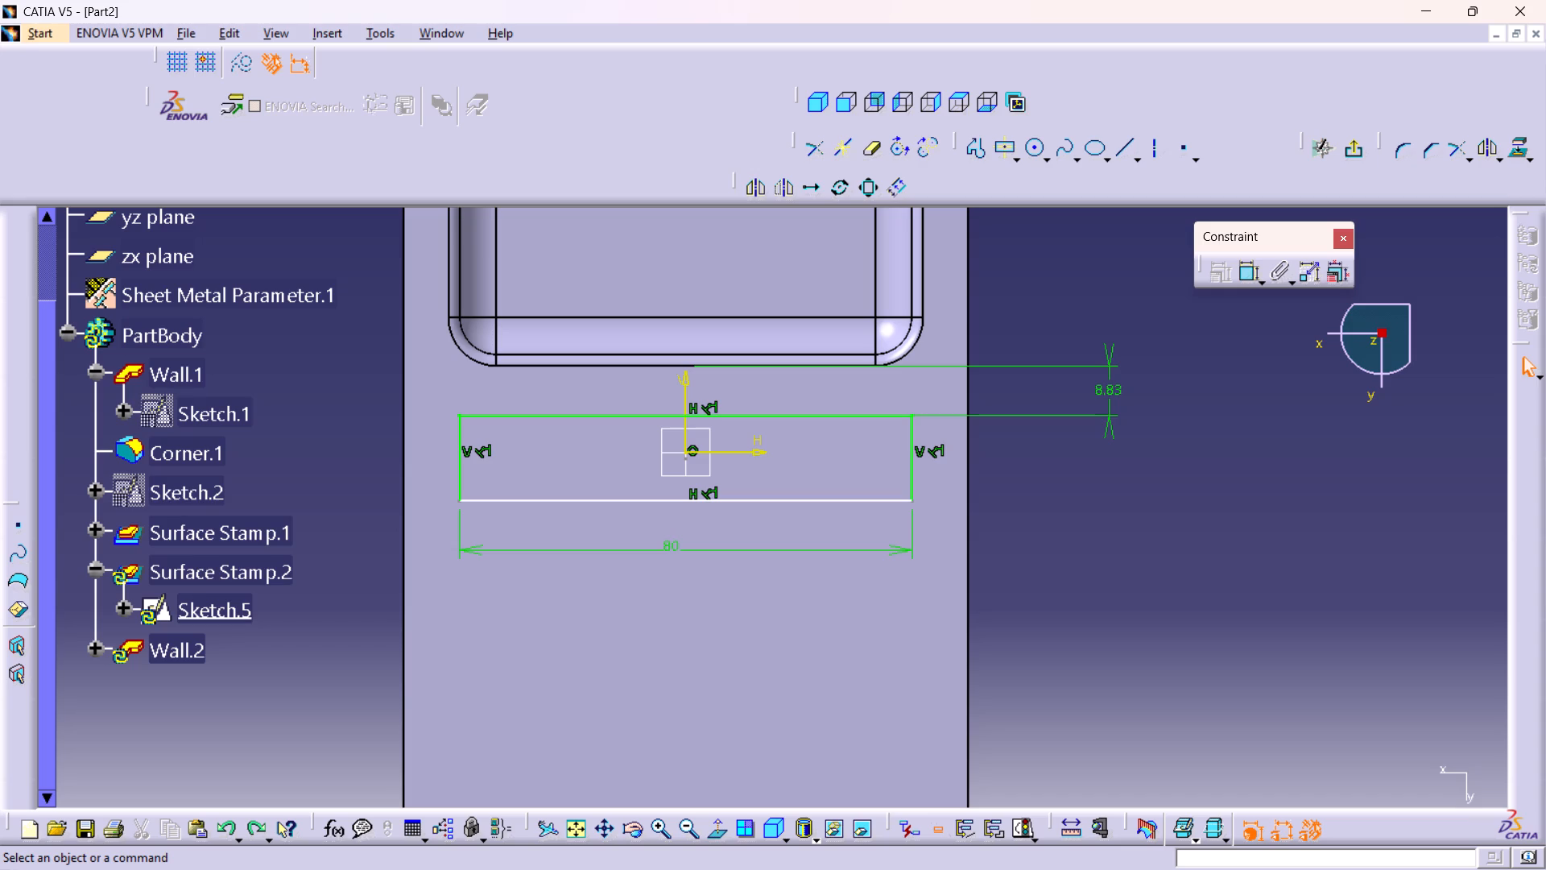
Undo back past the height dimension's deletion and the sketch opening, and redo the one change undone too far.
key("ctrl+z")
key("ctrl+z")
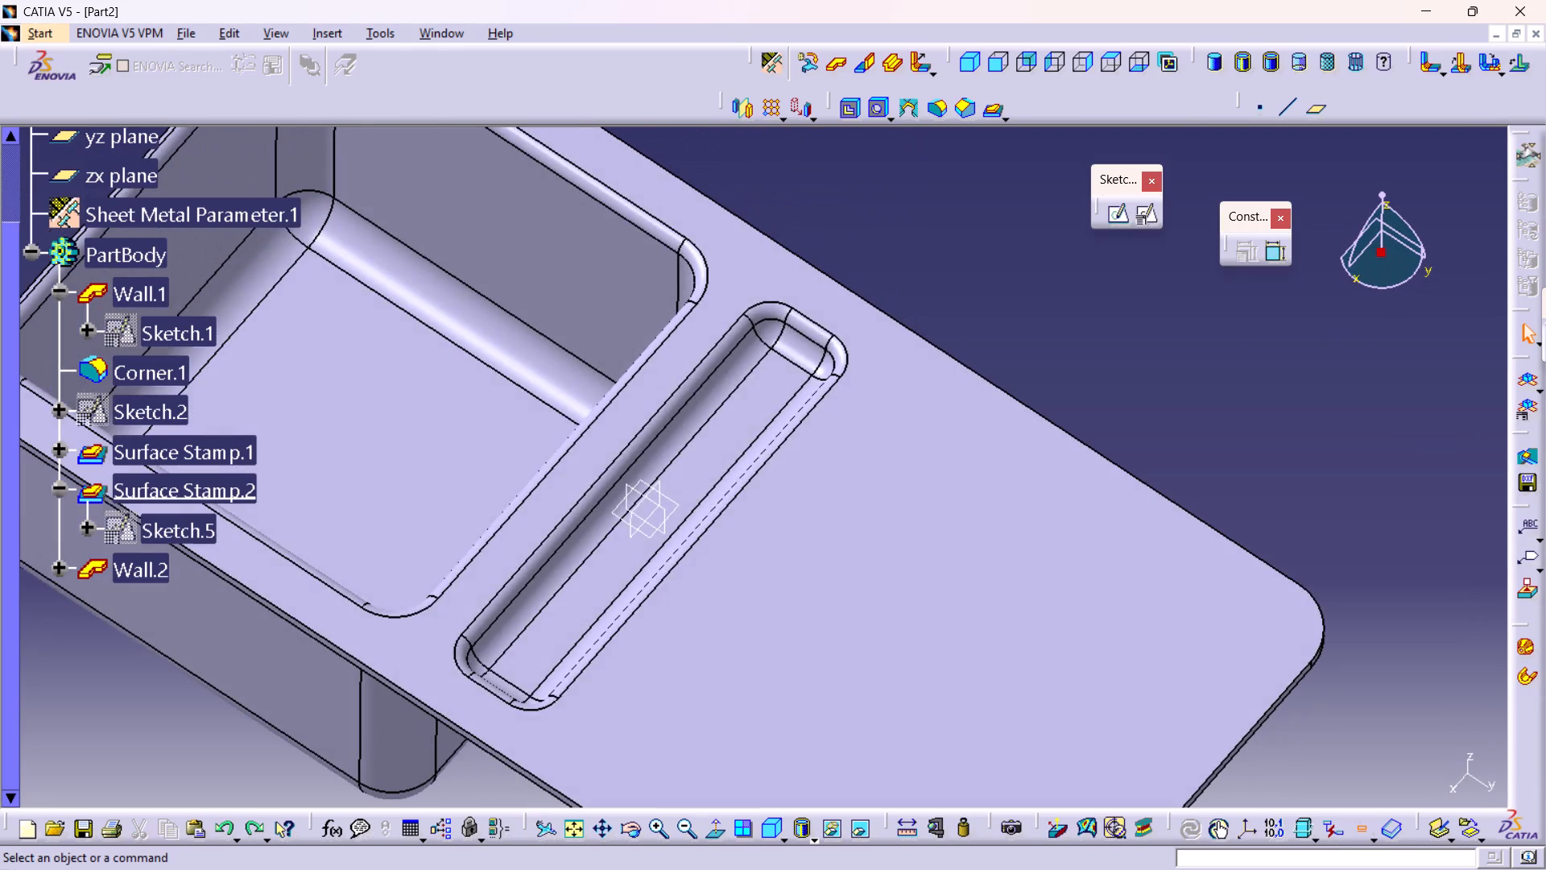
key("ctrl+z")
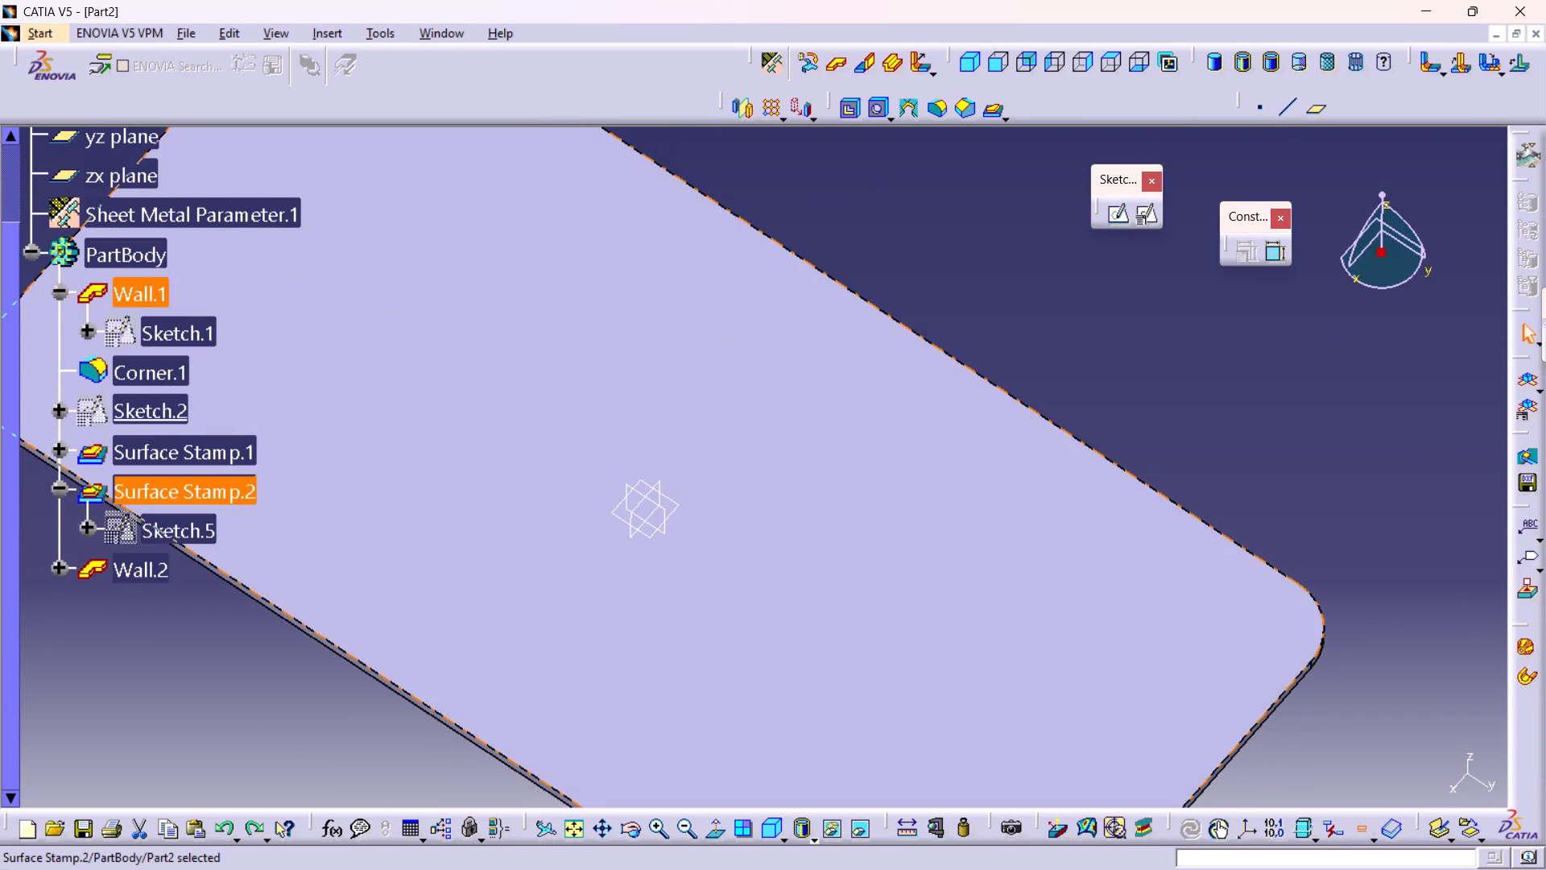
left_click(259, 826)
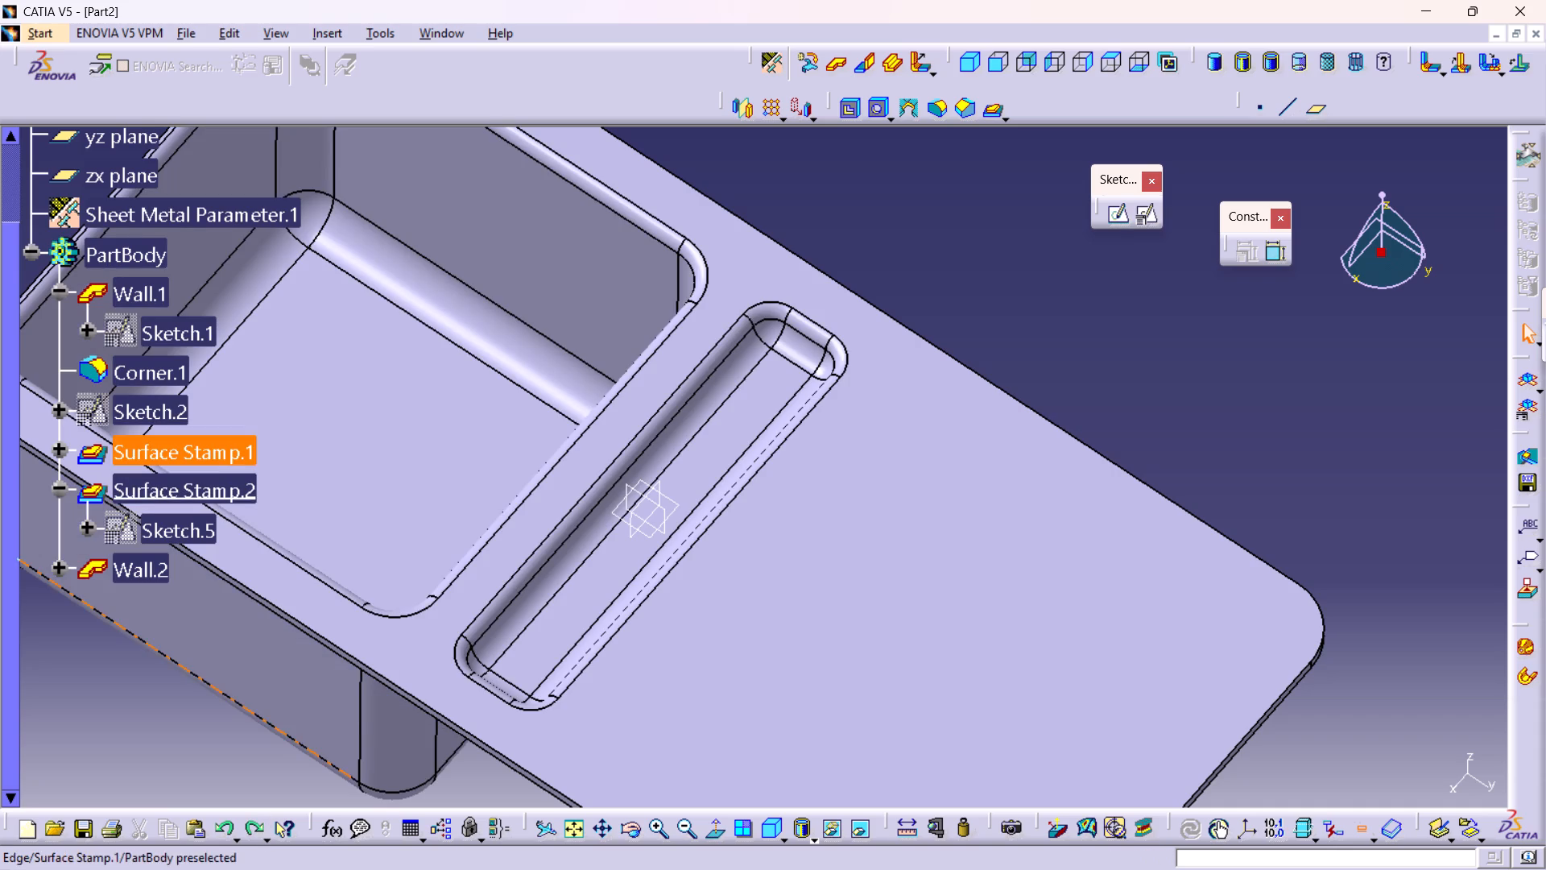
Open Sketch.5 again and delete the rectangle's offset dimension to the bowl and its 15 mm height dimension.
double_click(178, 526)
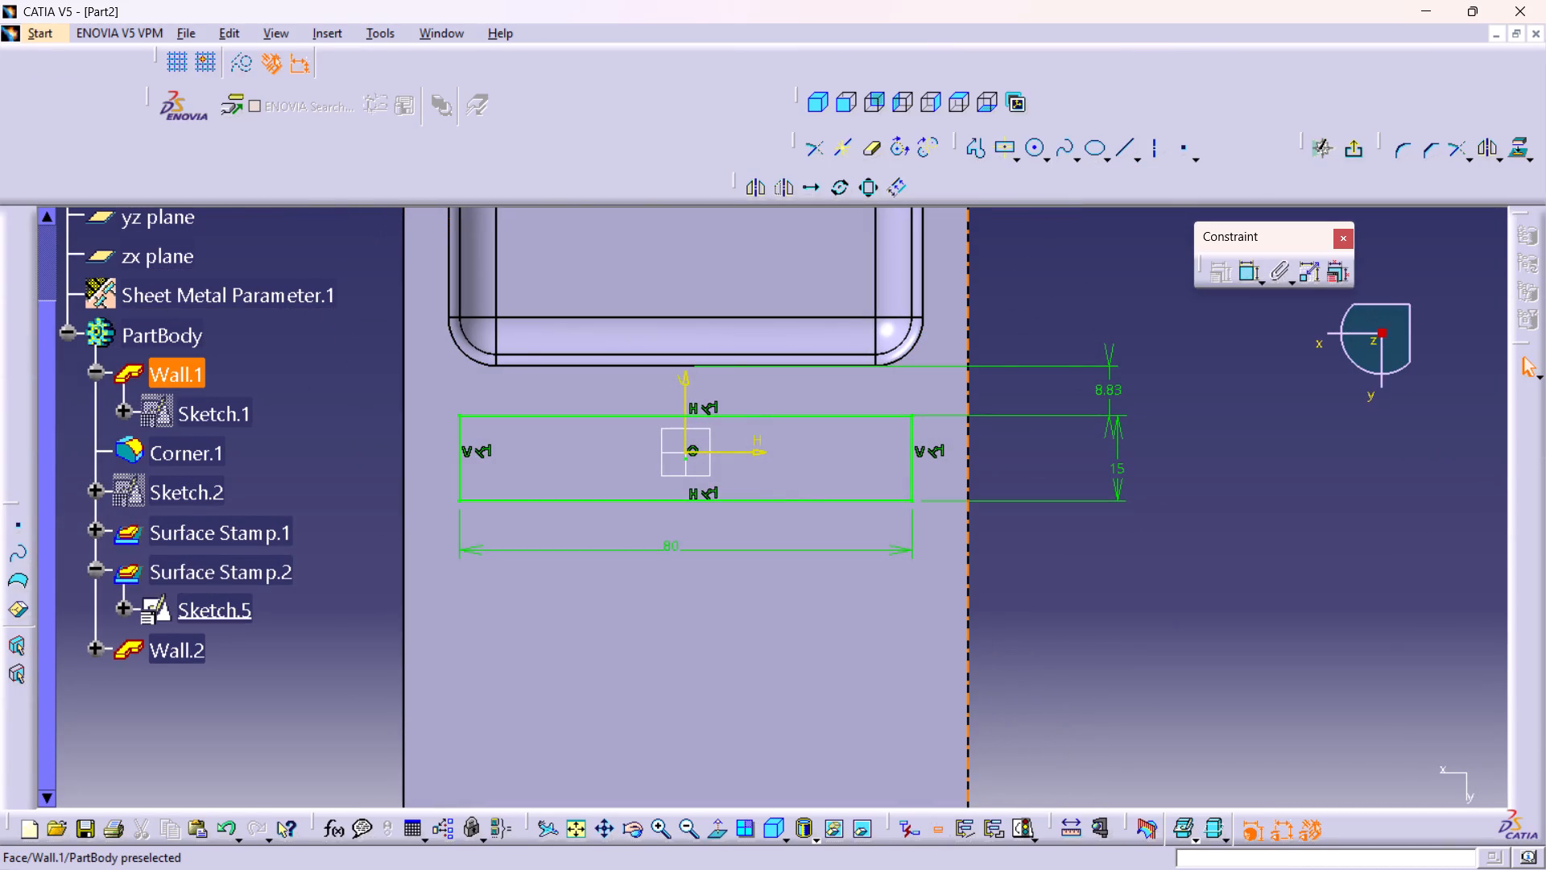
right_click(1106, 394)
left_click(1163, 646)
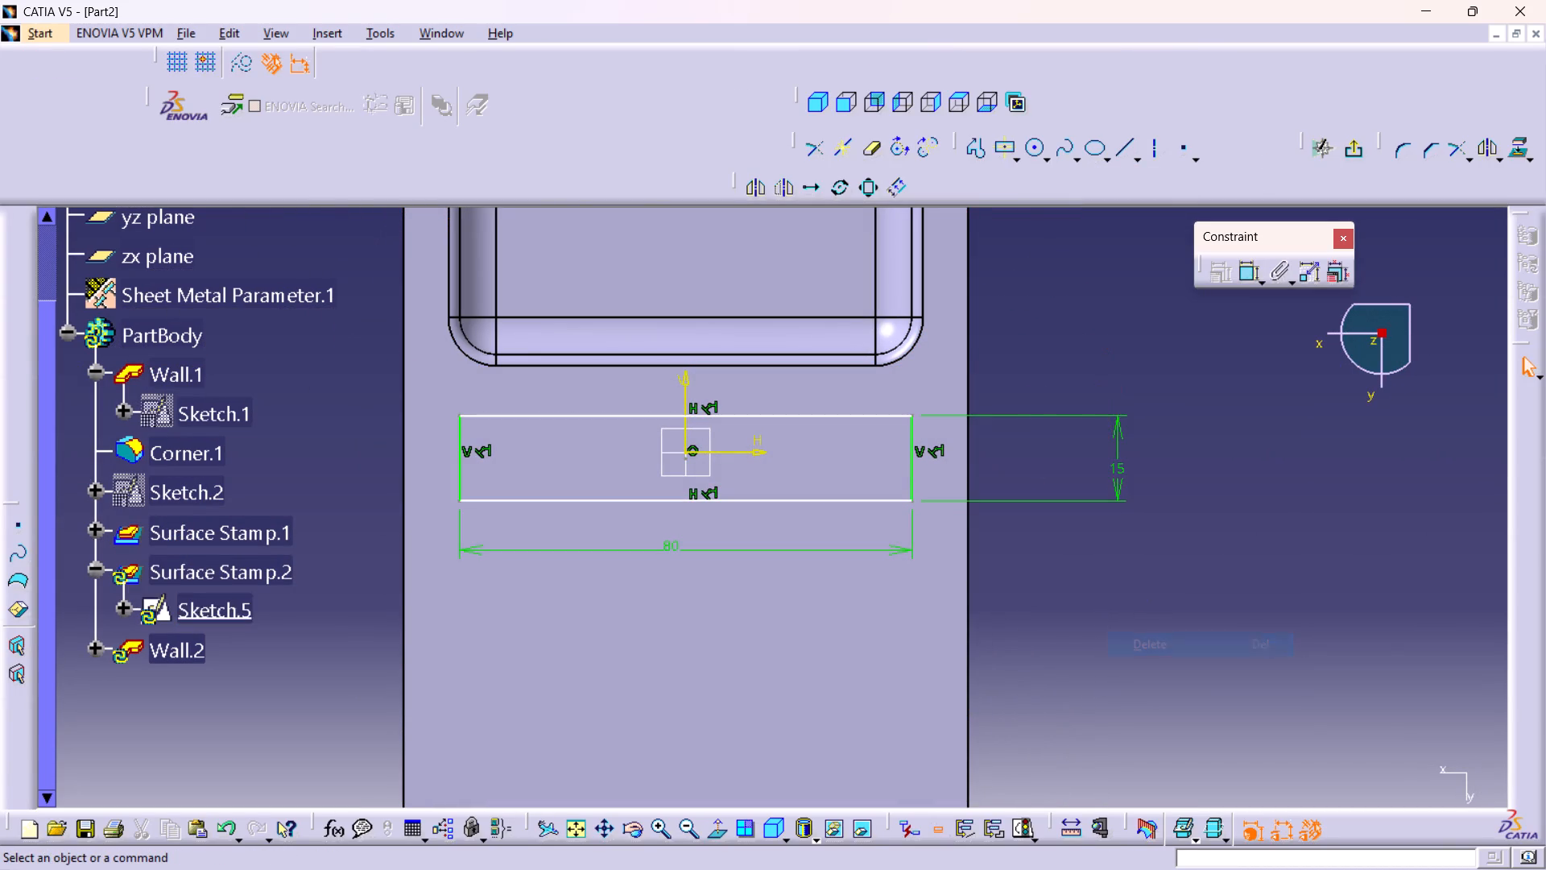
right_click(1118, 471)
left_click(1180, 735)
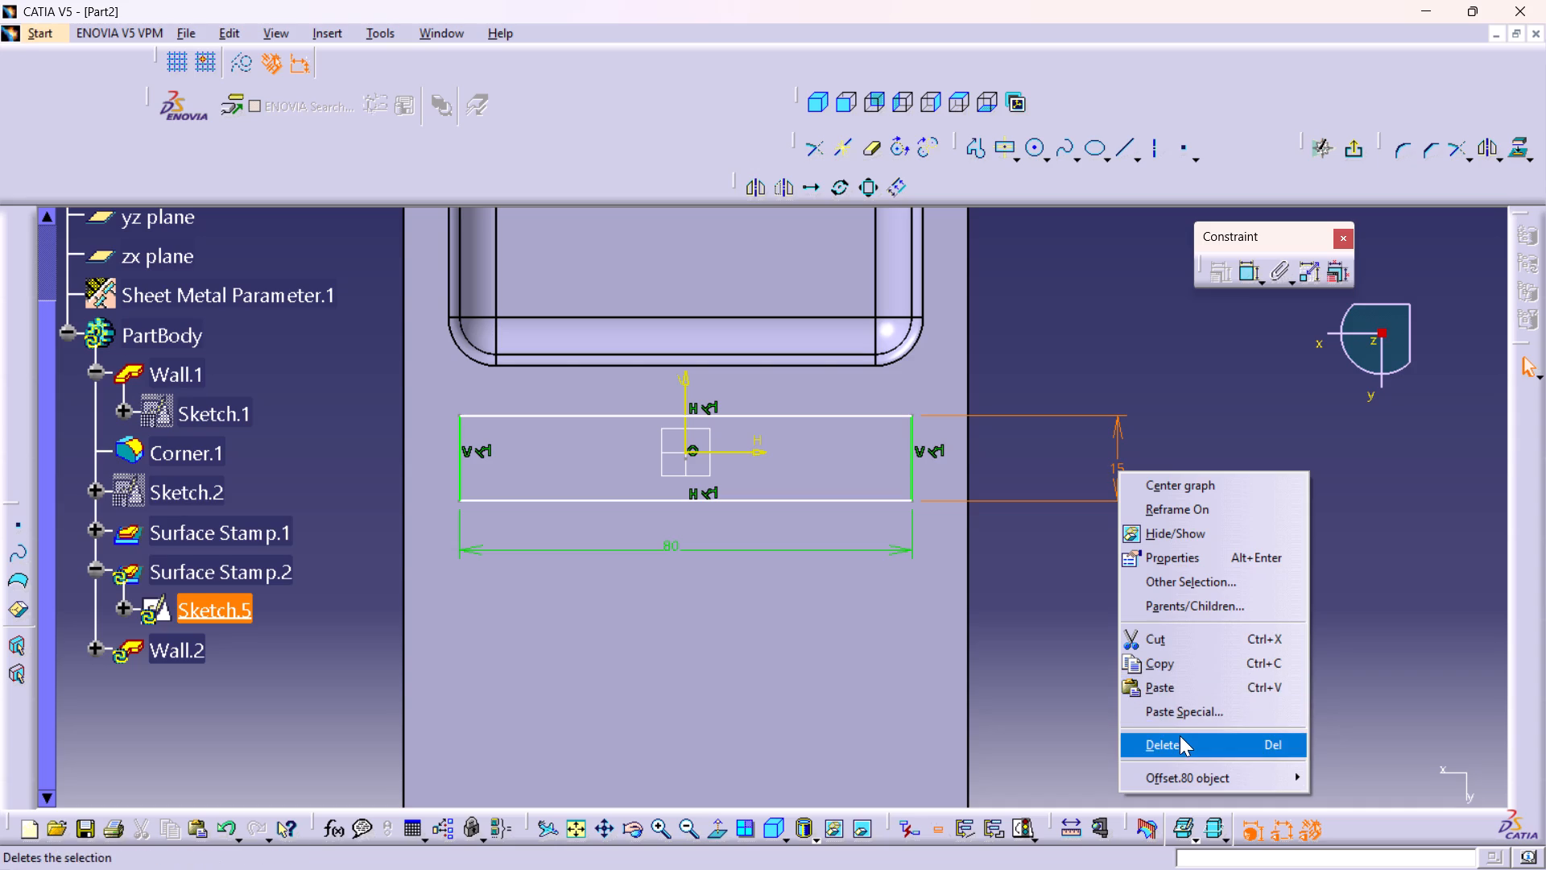
Delete all four lines of the shallow stamp's rectangle from the sketch.
right_click(778, 500)
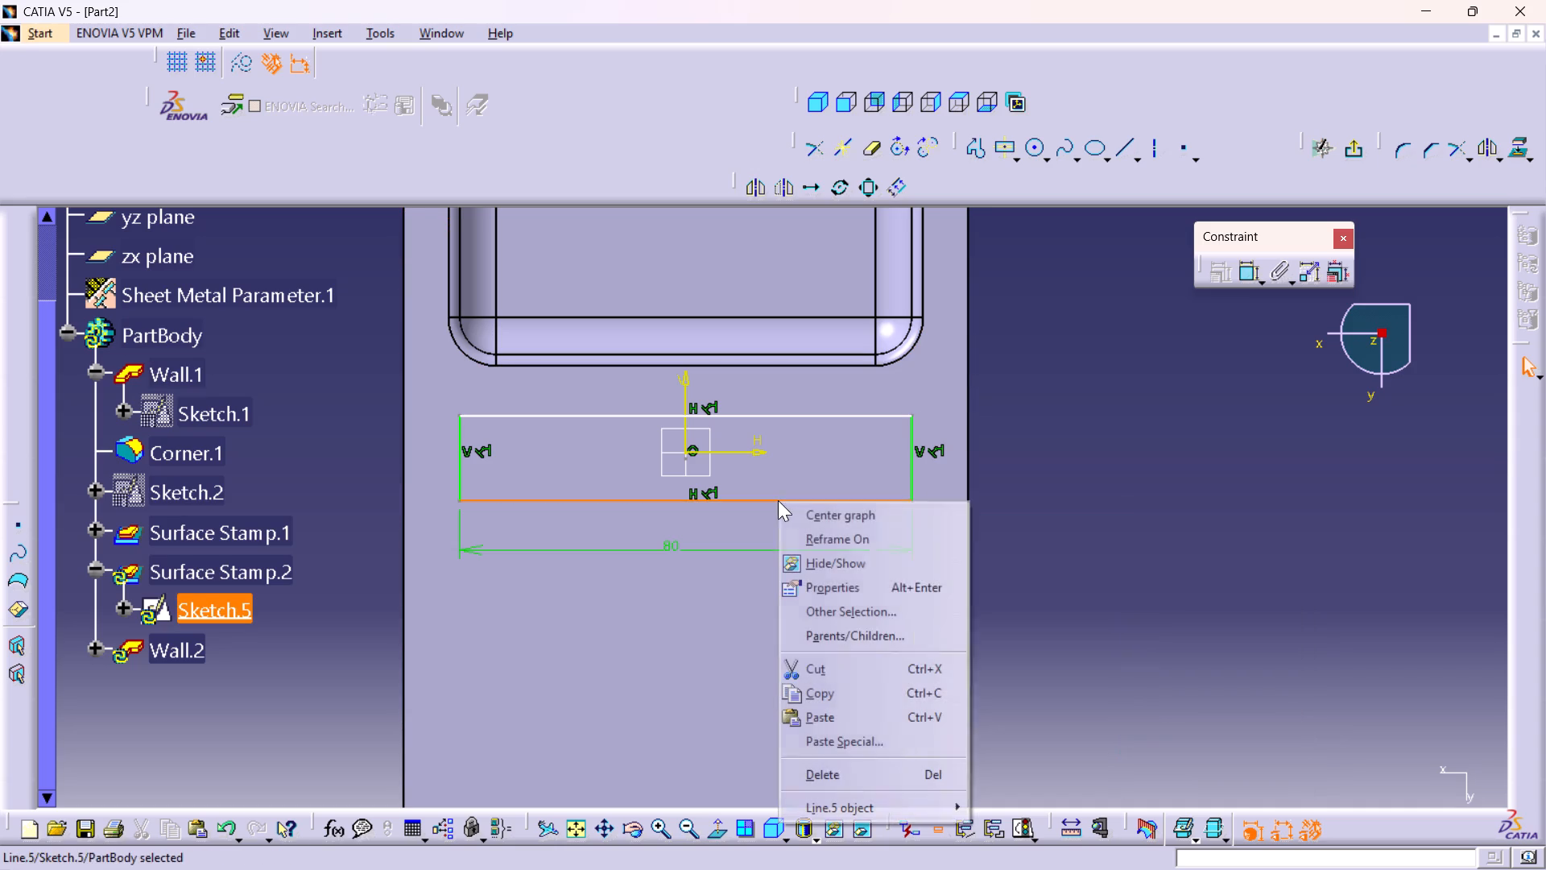
left_click(816, 768)
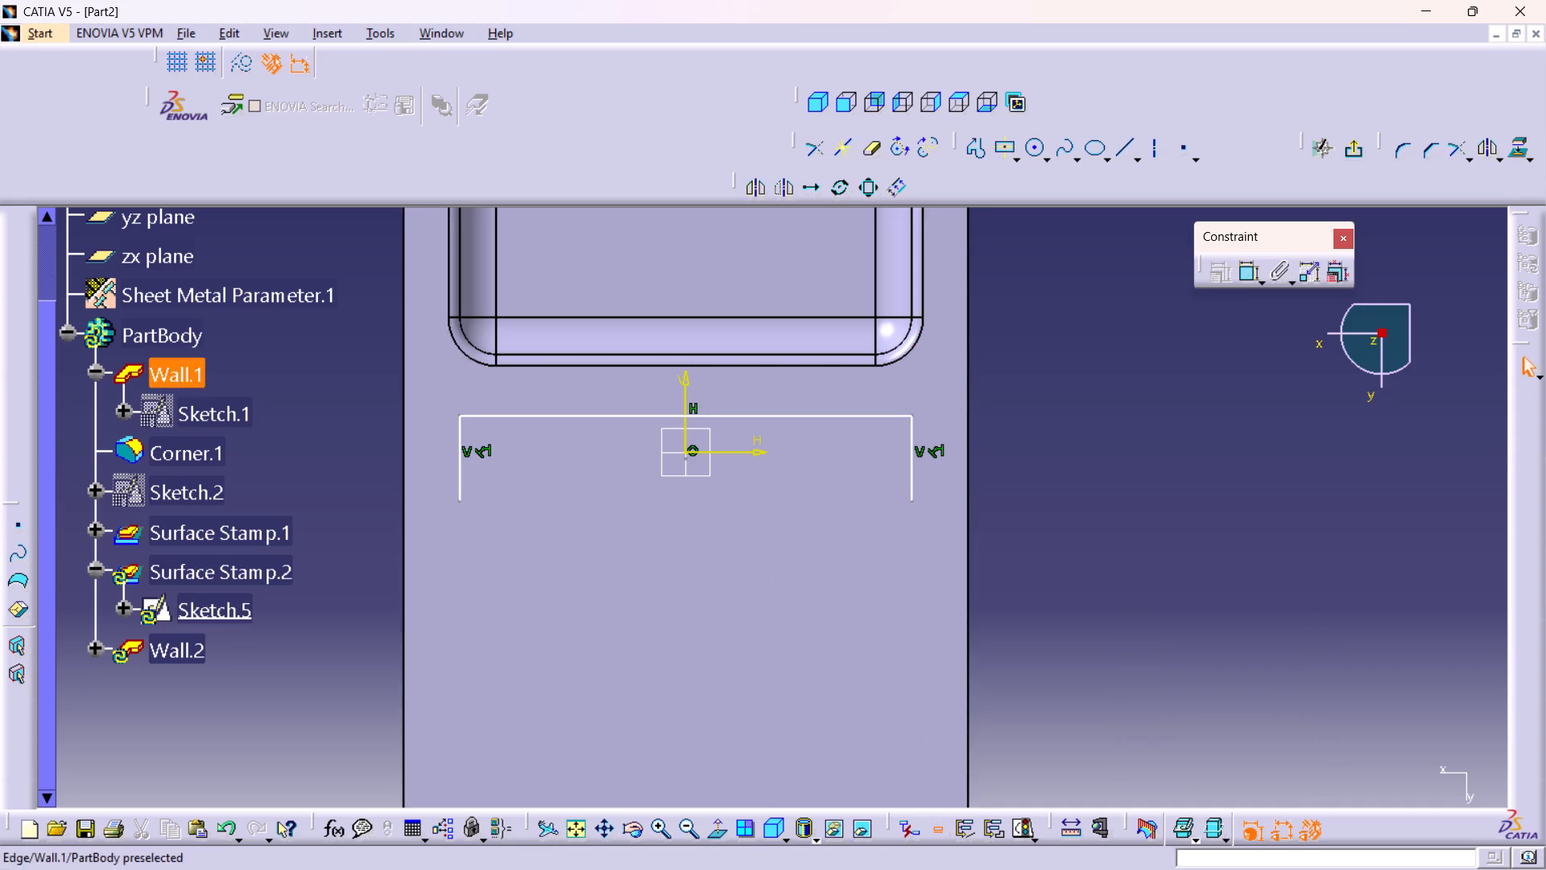
right_click(912, 459)
left_click(989, 736)
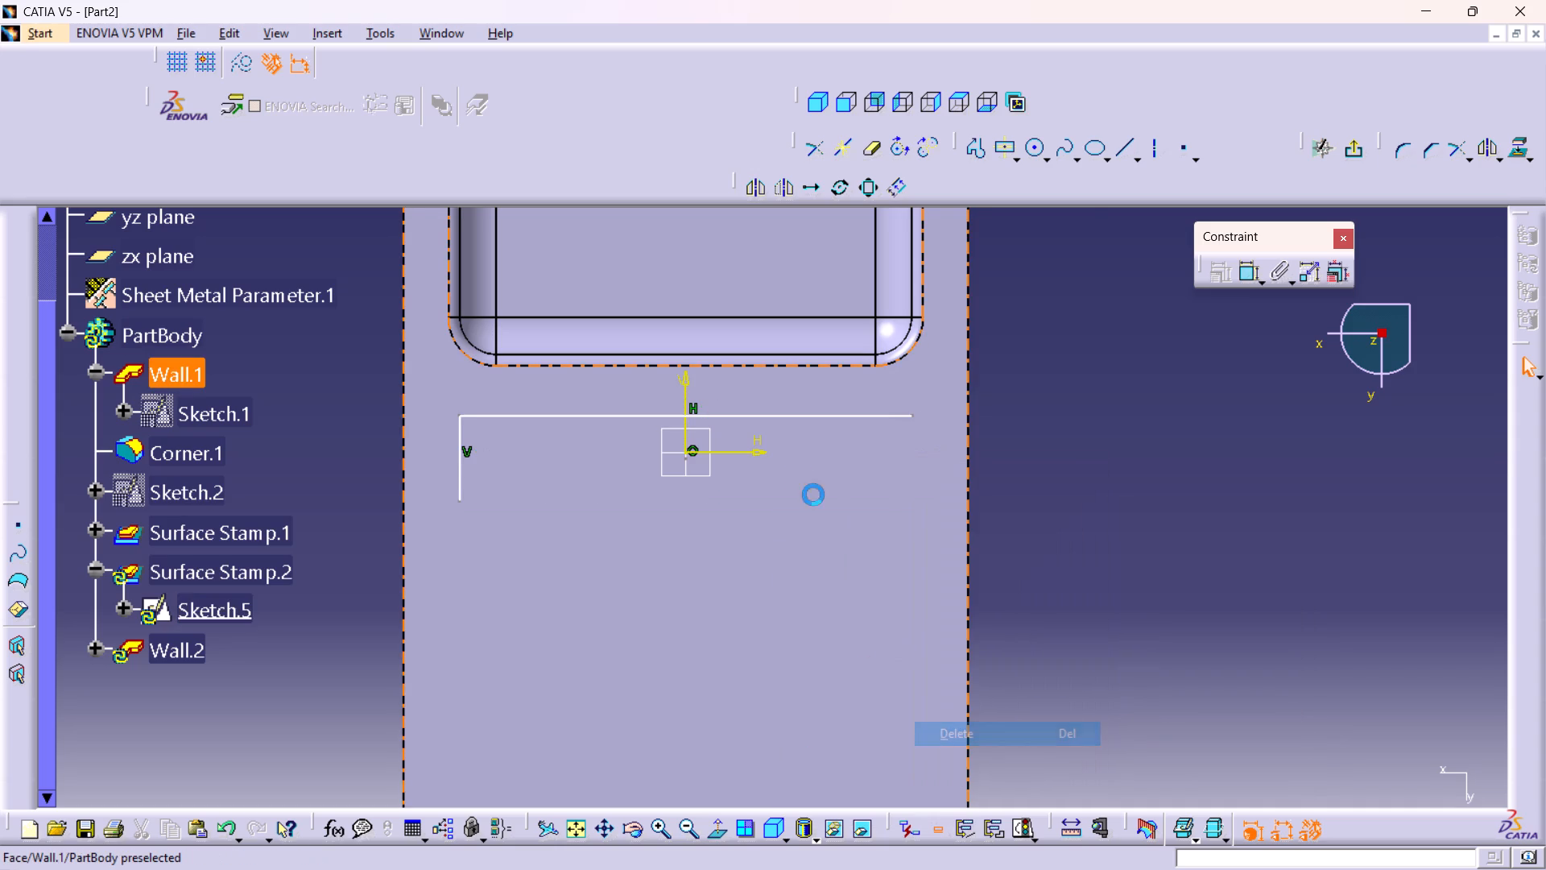
right_click(765, 414)
left_click(813, 686)
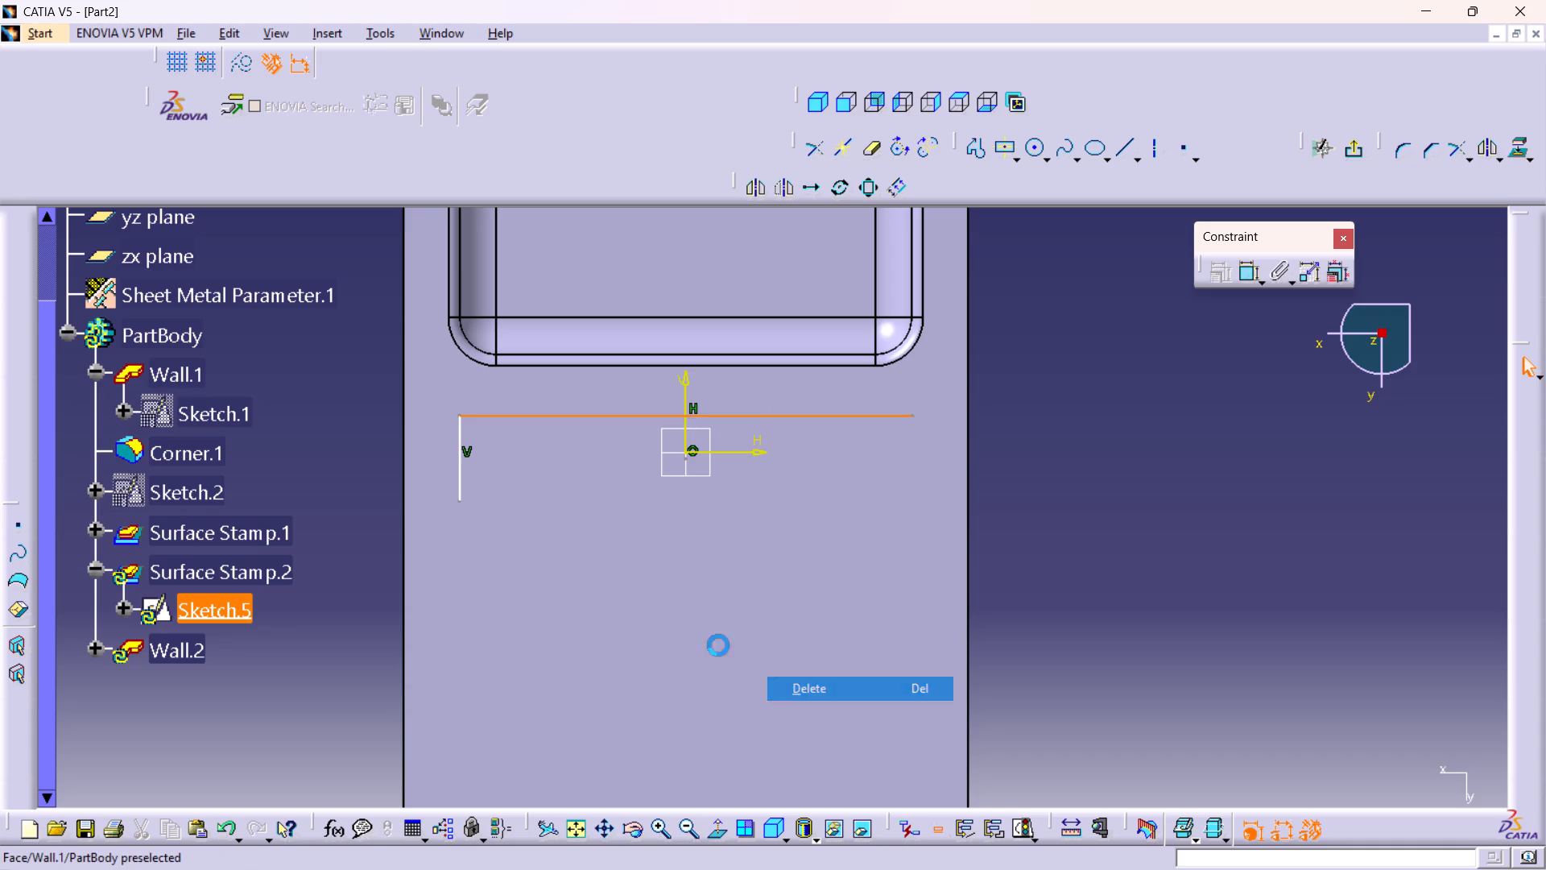
right_click(461, 466)
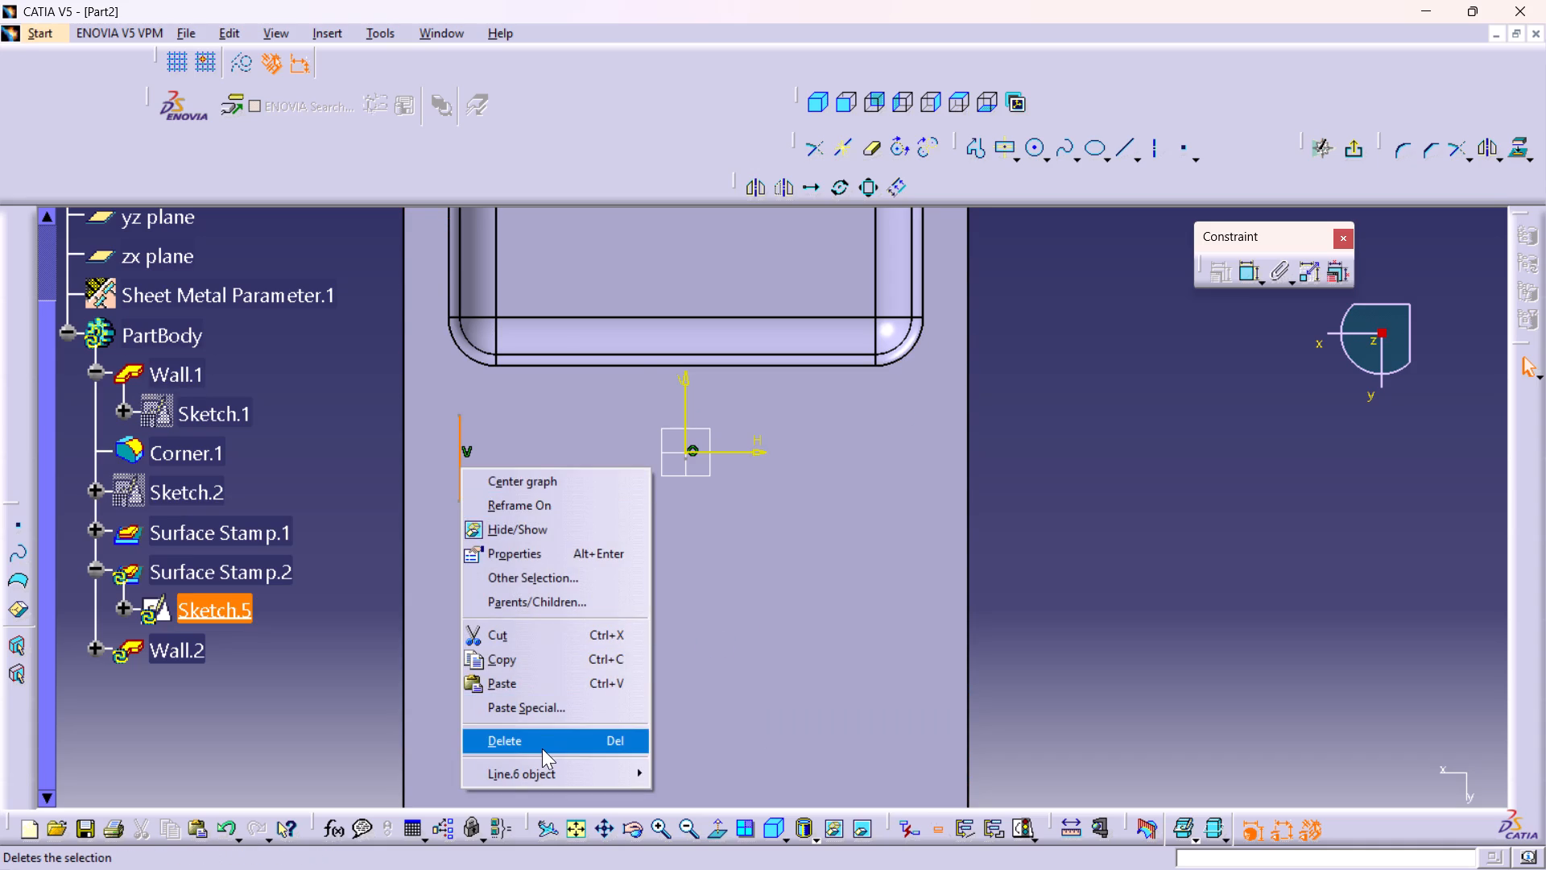
left_click(542, 748)
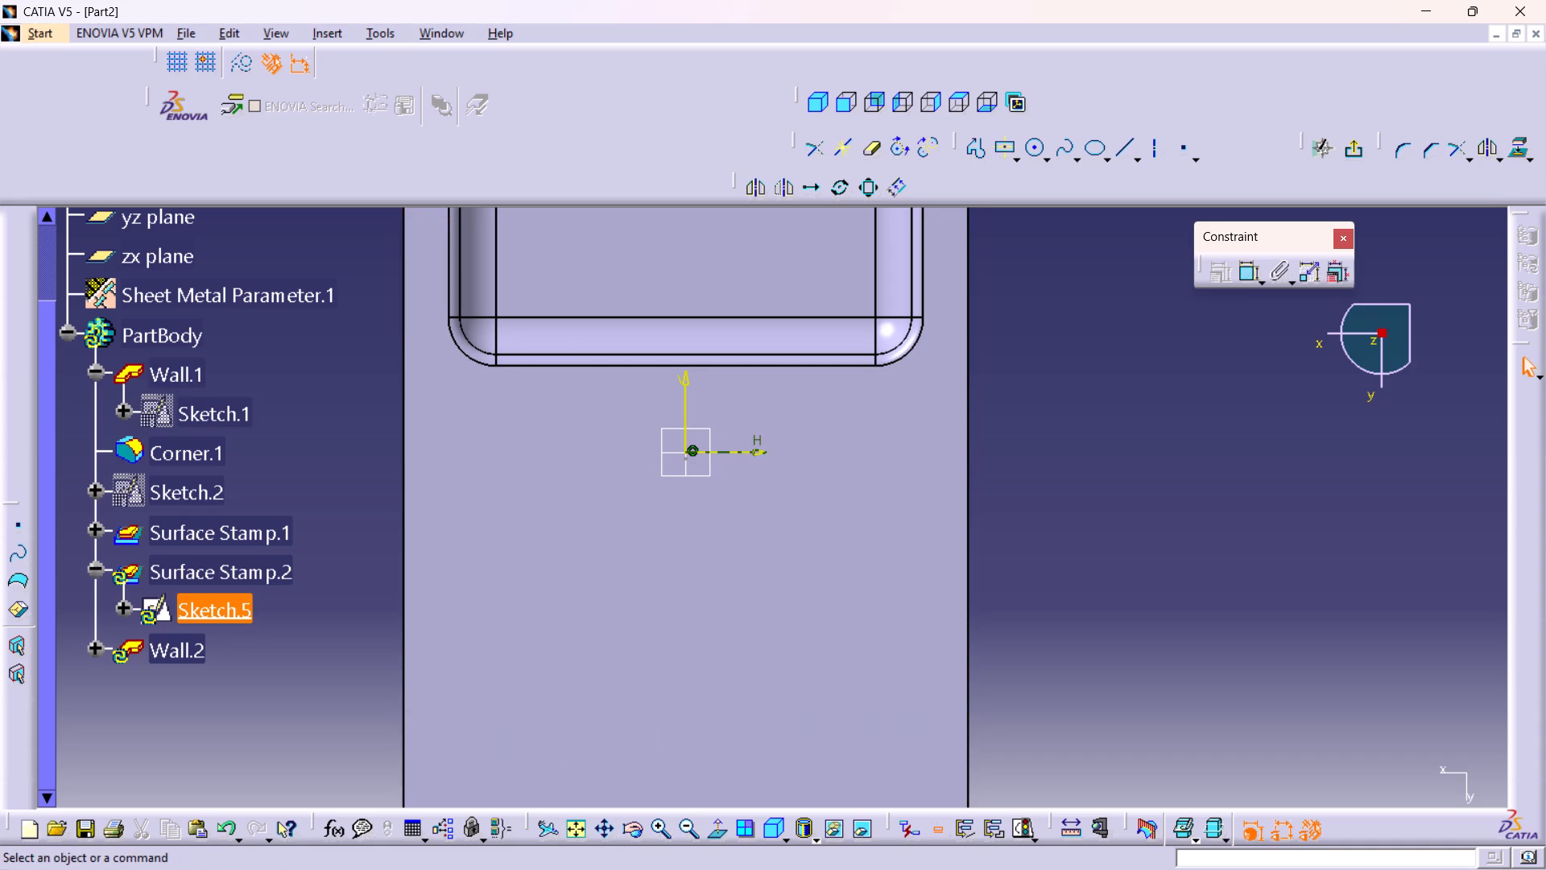
Delete the leftover centre point of the removed rectangle at the sketch origin.
right_click(694, 451)
left_click(1063, 536)
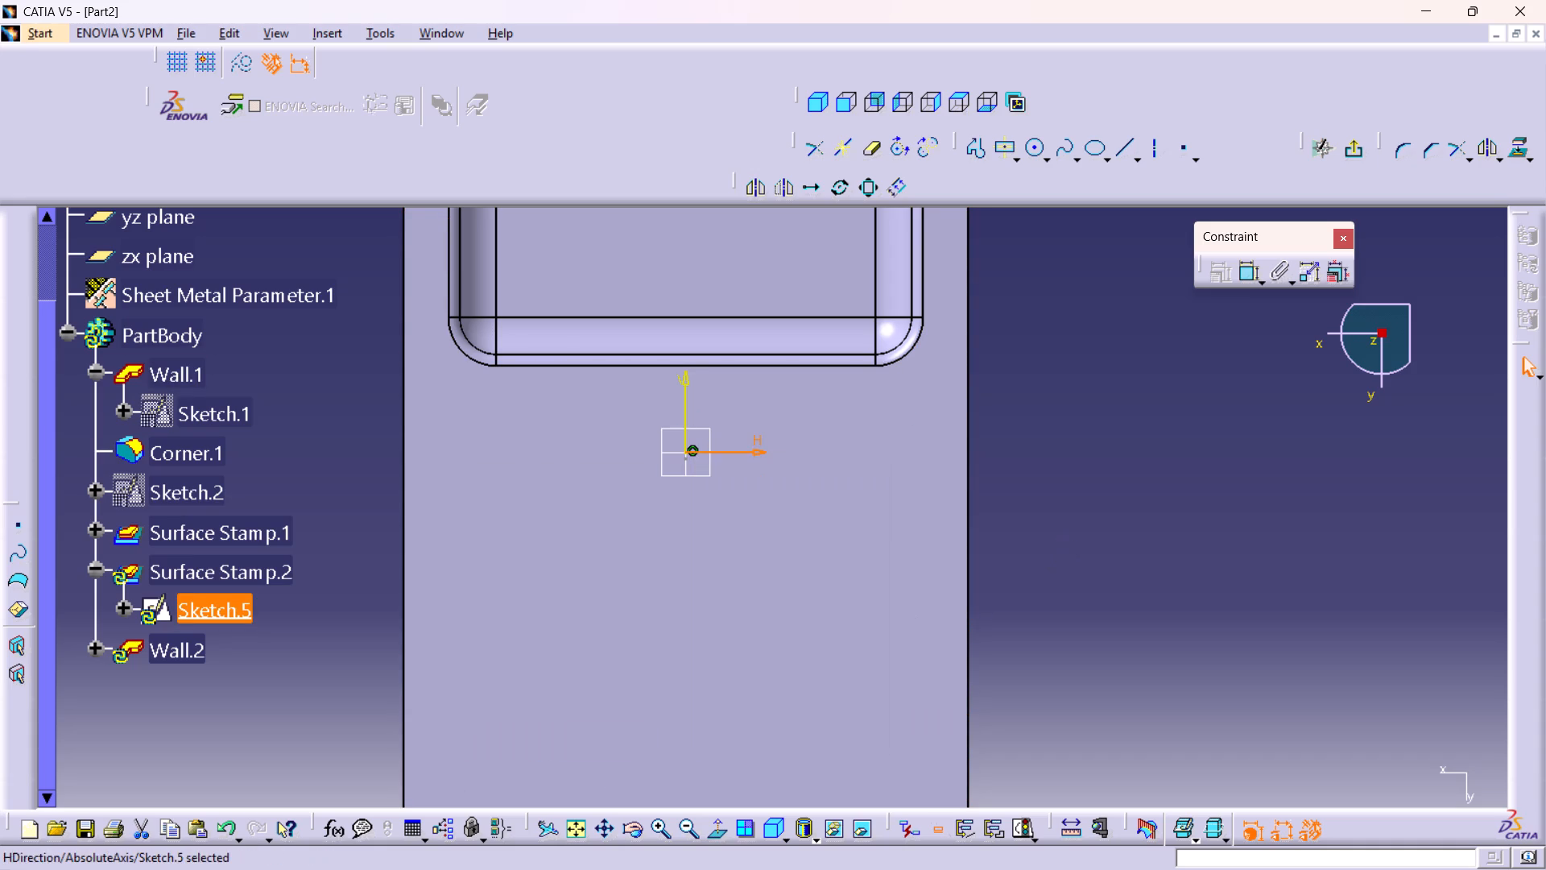
middle_click_drag(688, 462, 630, 327)
right_click(687, 463)
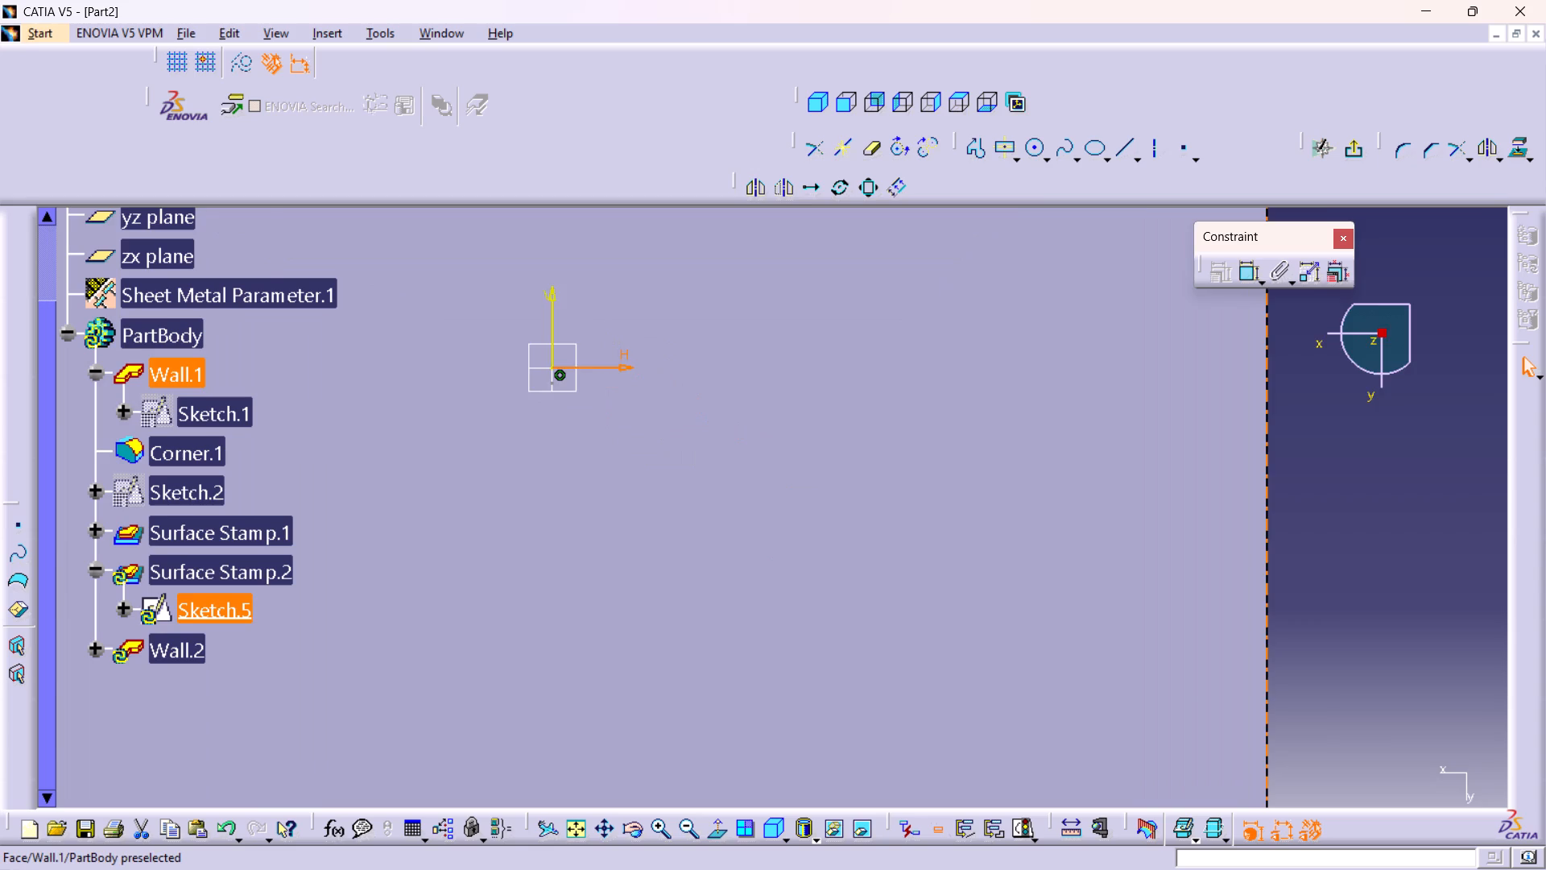
middle_click_drag(633, 425, 848, 736)
right_click(771, 686)
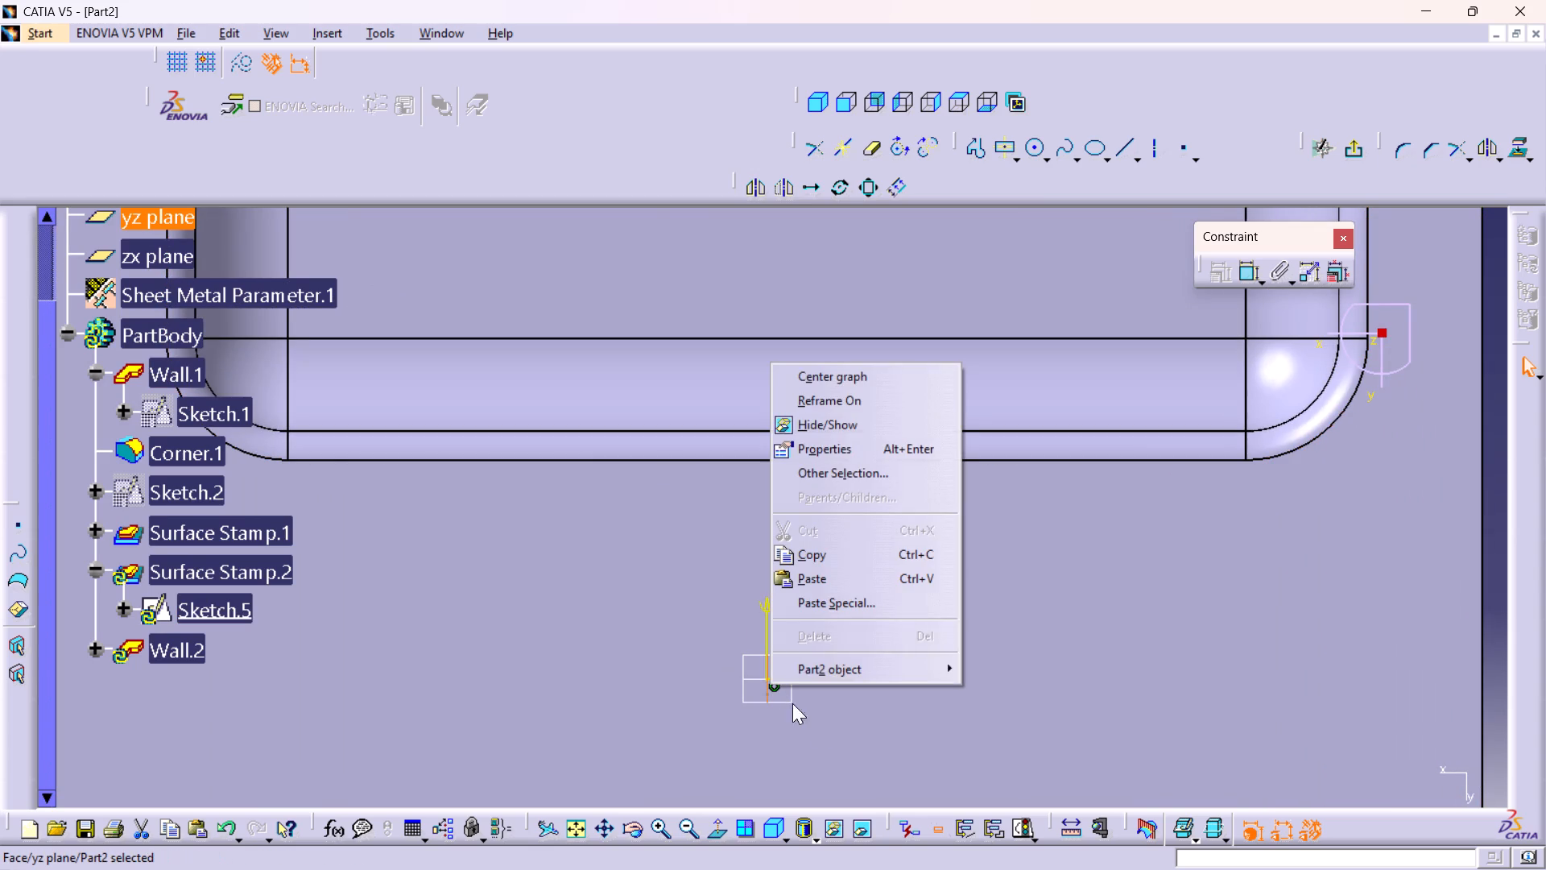
left_click(837, 754)
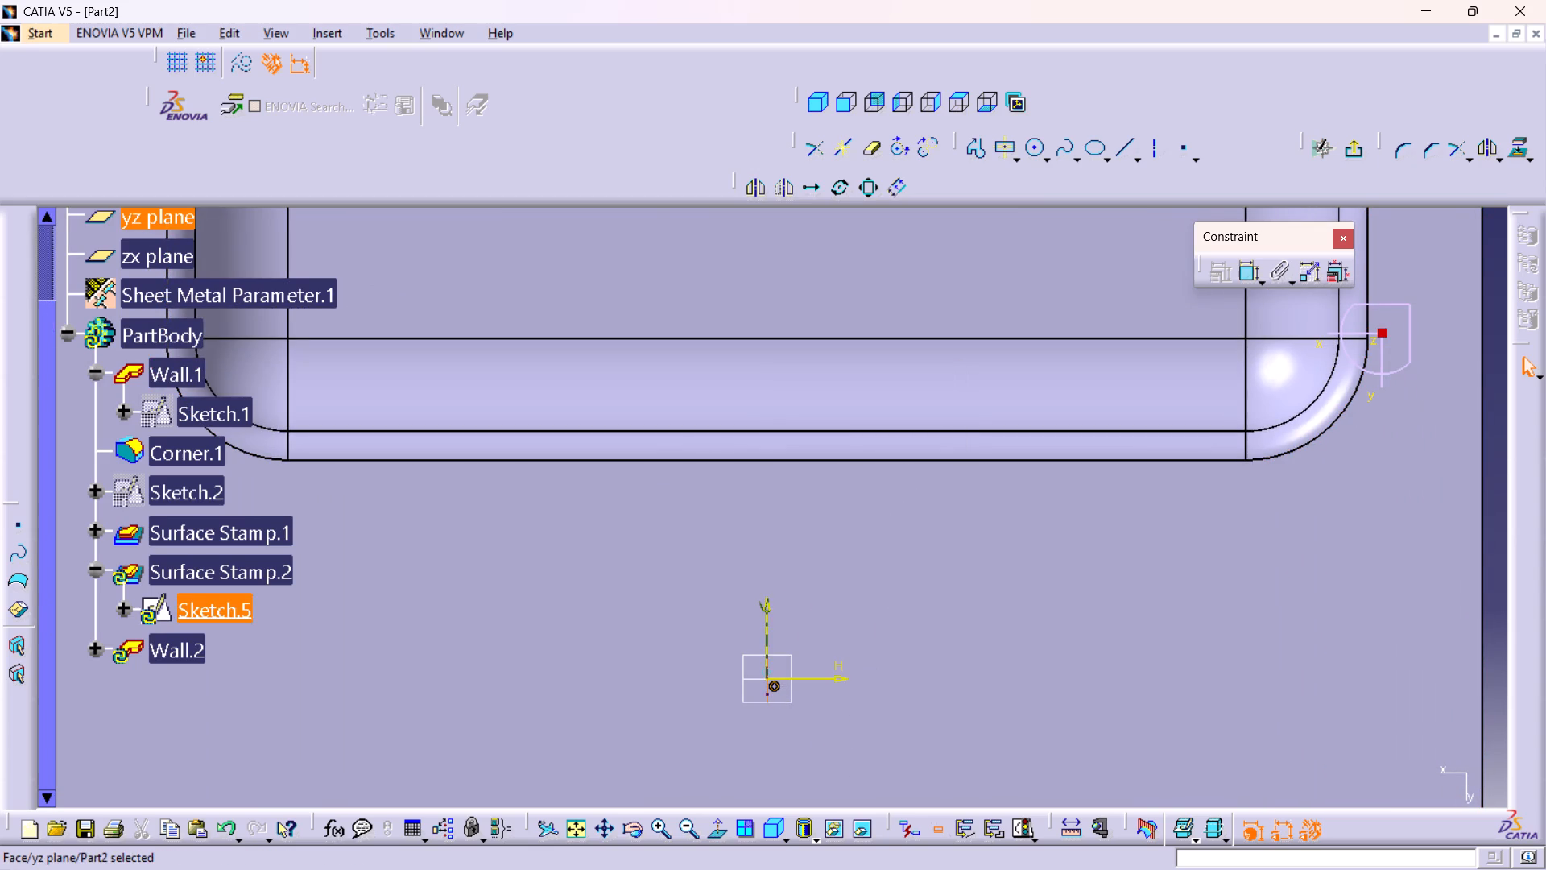
right_click(774, 686)
left_click(824, 643)
middle_click_drag(841, 643, 852, 698)
right_click(841, 643)
middle_click_drag(841, 646, 836, 614)
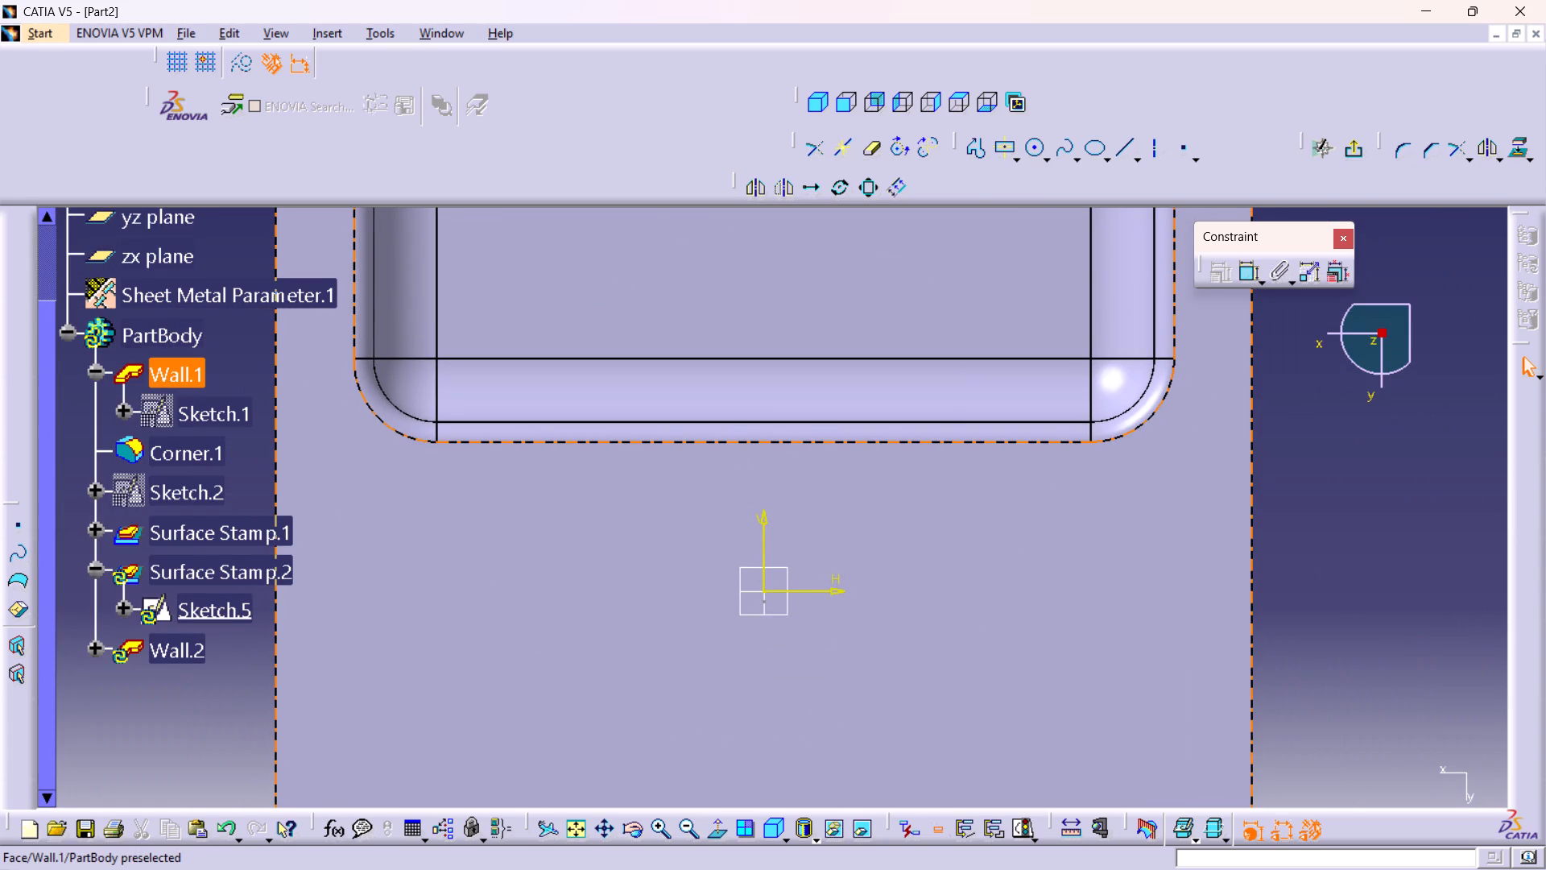
right_click(760, 599)
left_click(808, 636)
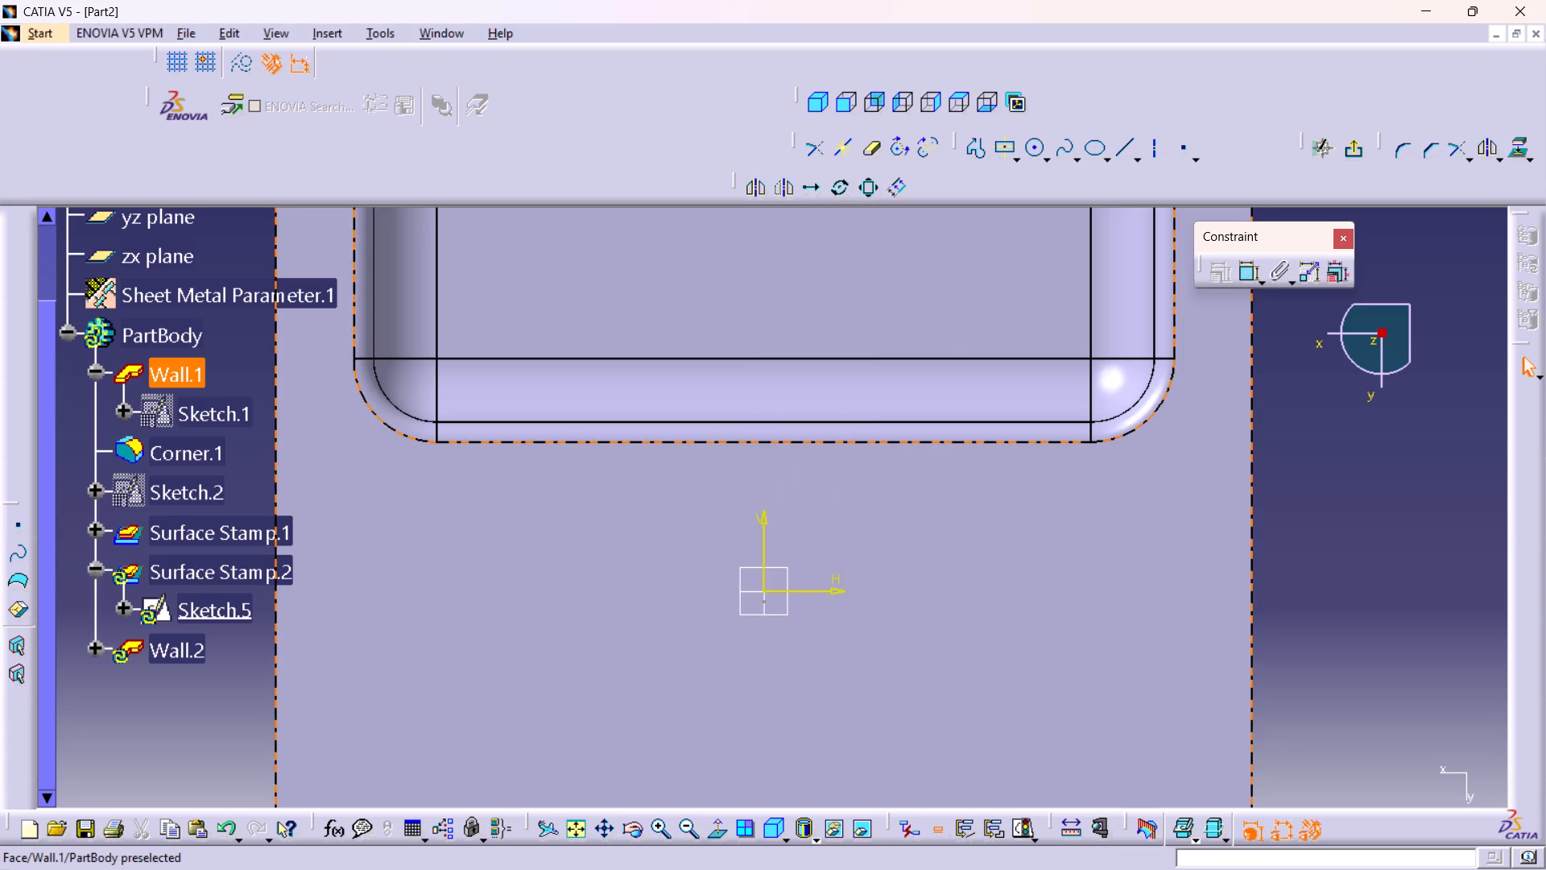
right_click(764, 601)
left_click(810, 554)
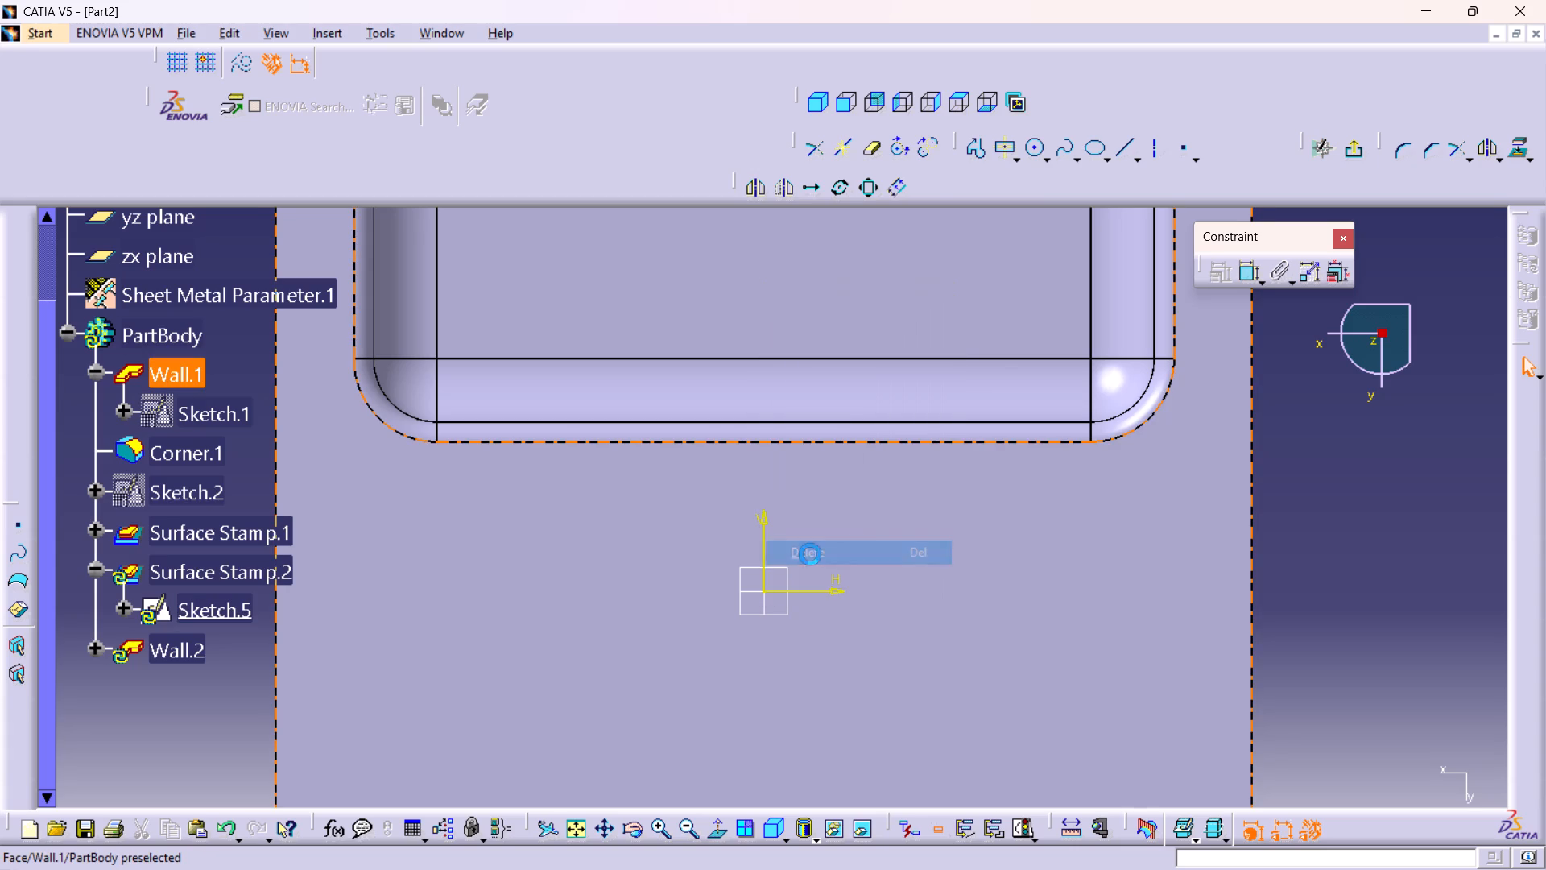
Draw a horizontal elongated hole below the bowl, about 67 mm between centres with a radius of about 8 mm.
middle_click_drag(810, 552, 866, 766)
right_click(810, 552)
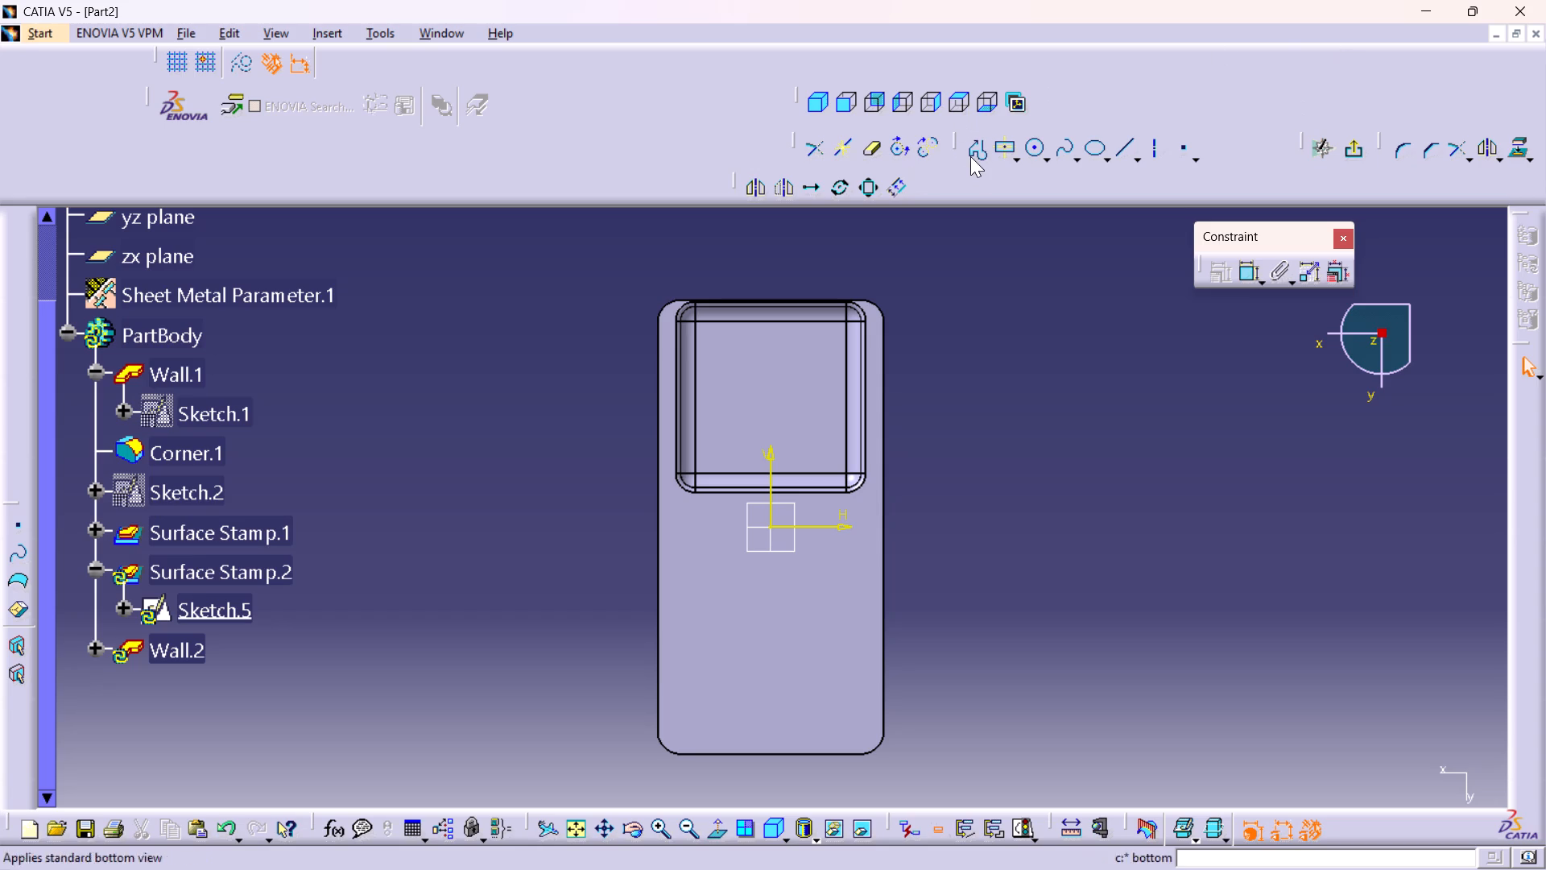
left_click(1013, 155)
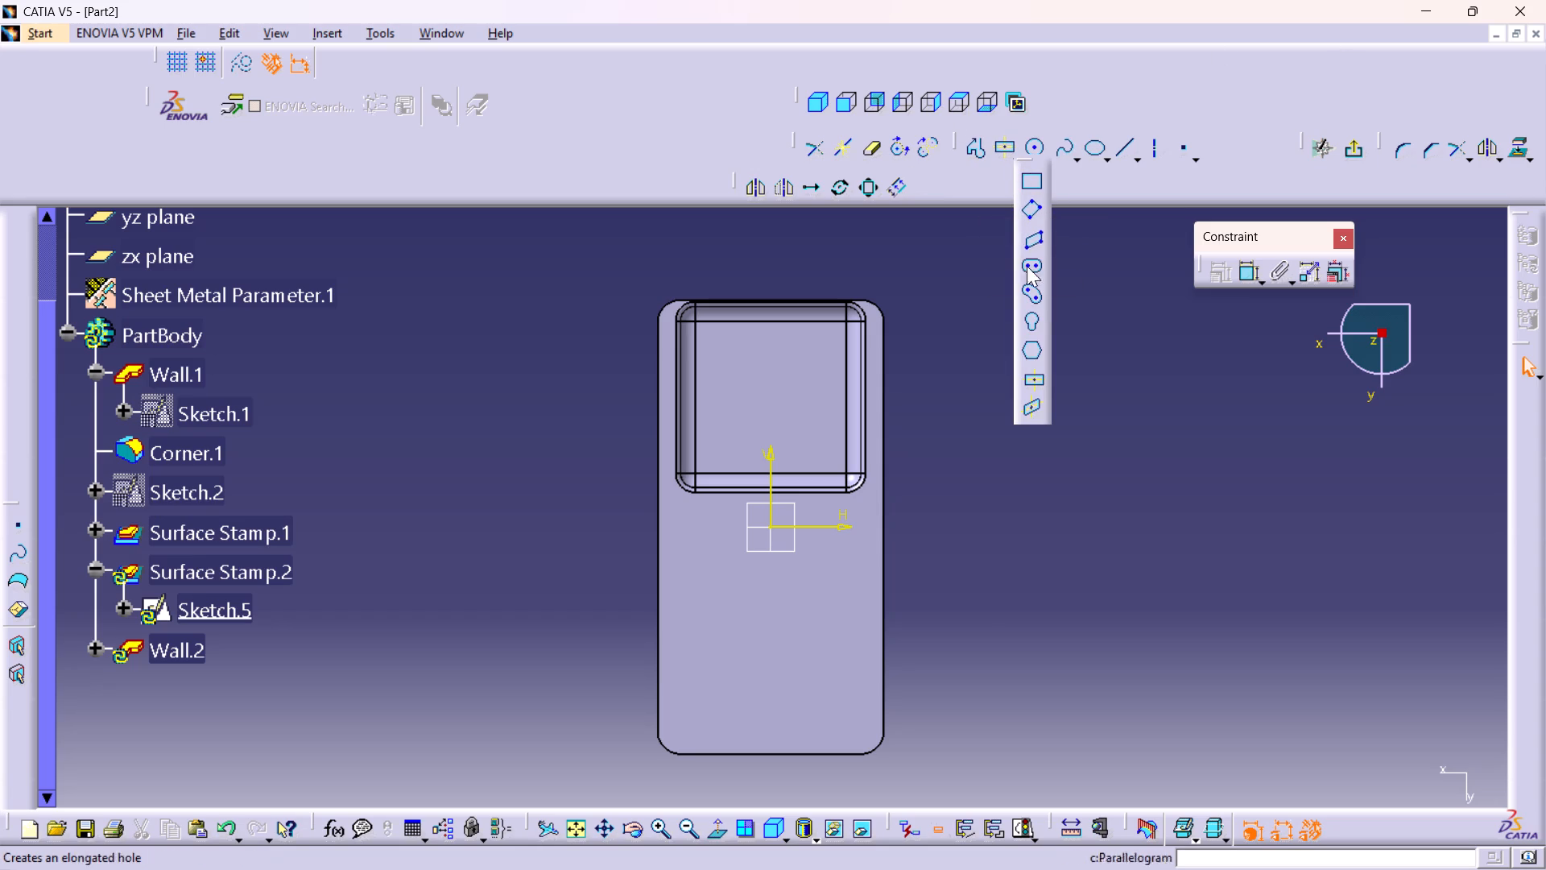
double_click(1026, 266)
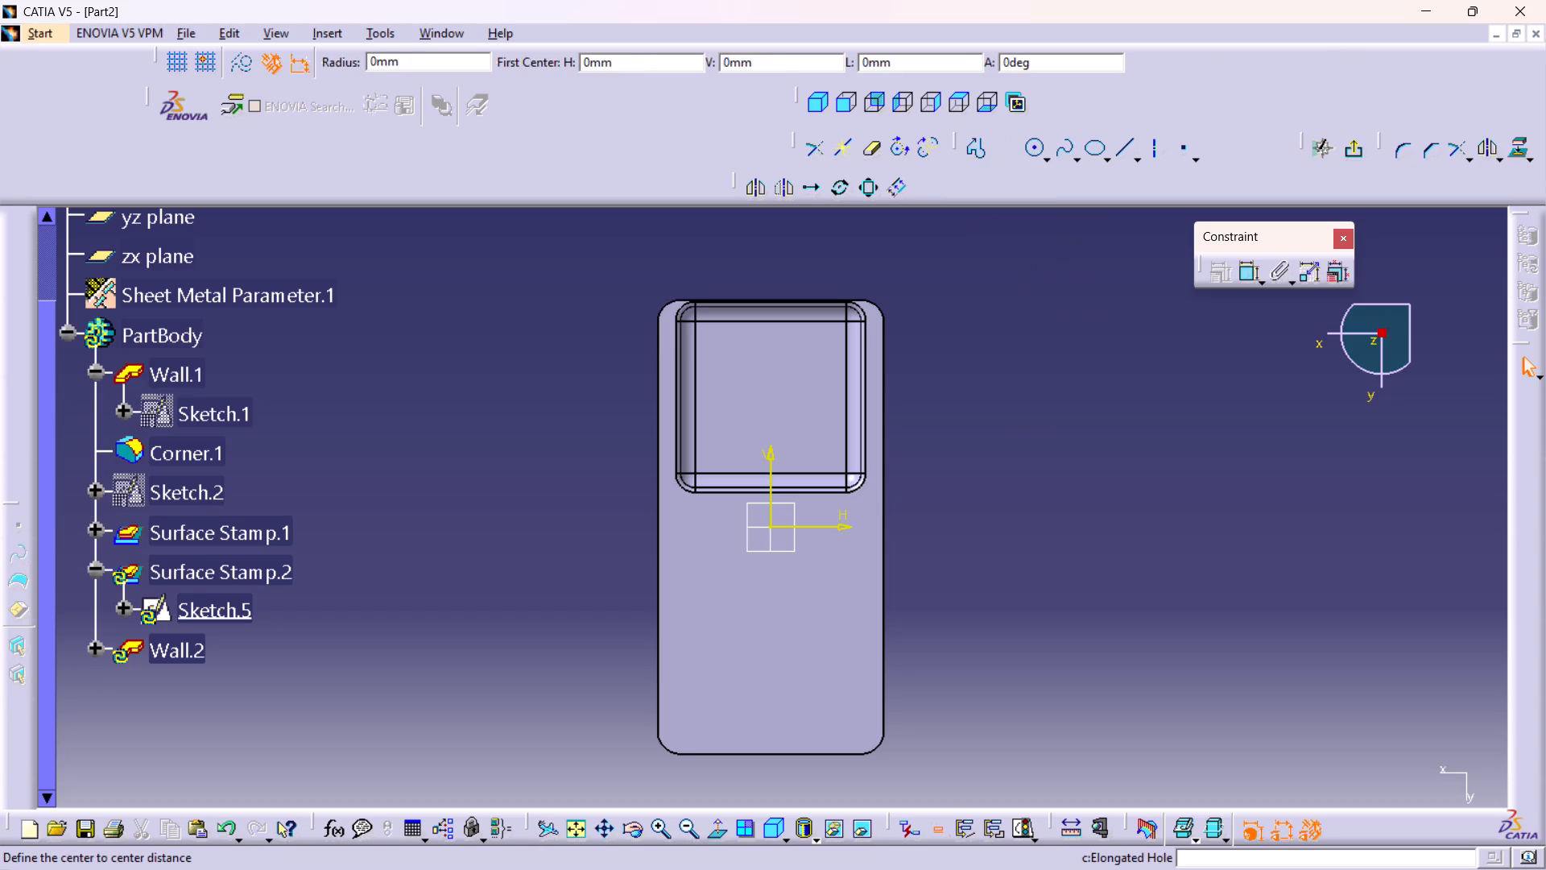
left_click(692, 565)
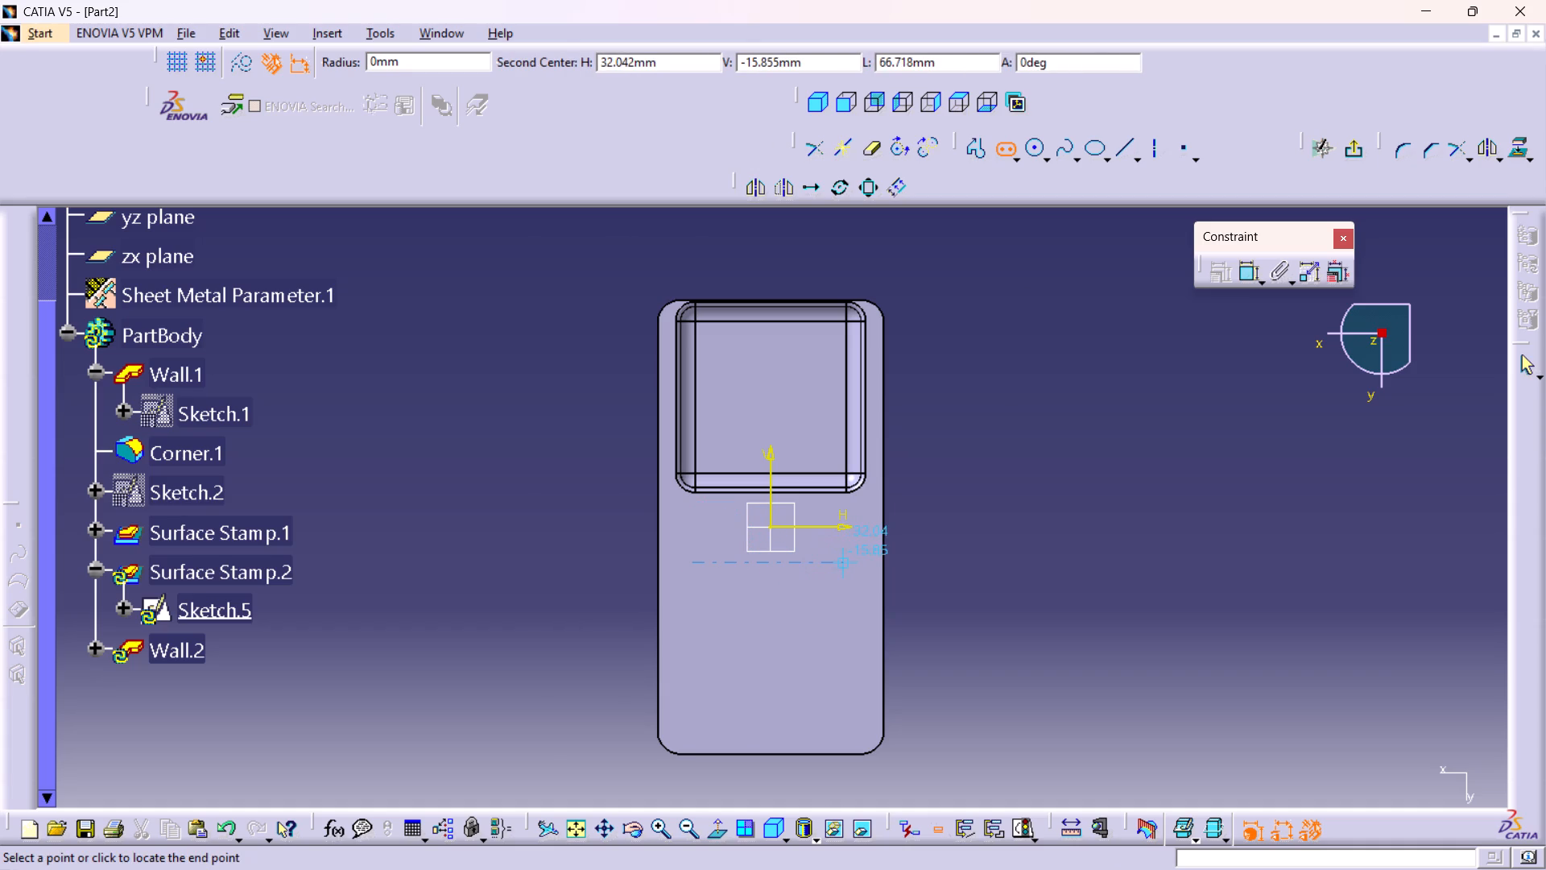
left_click(844, 563)
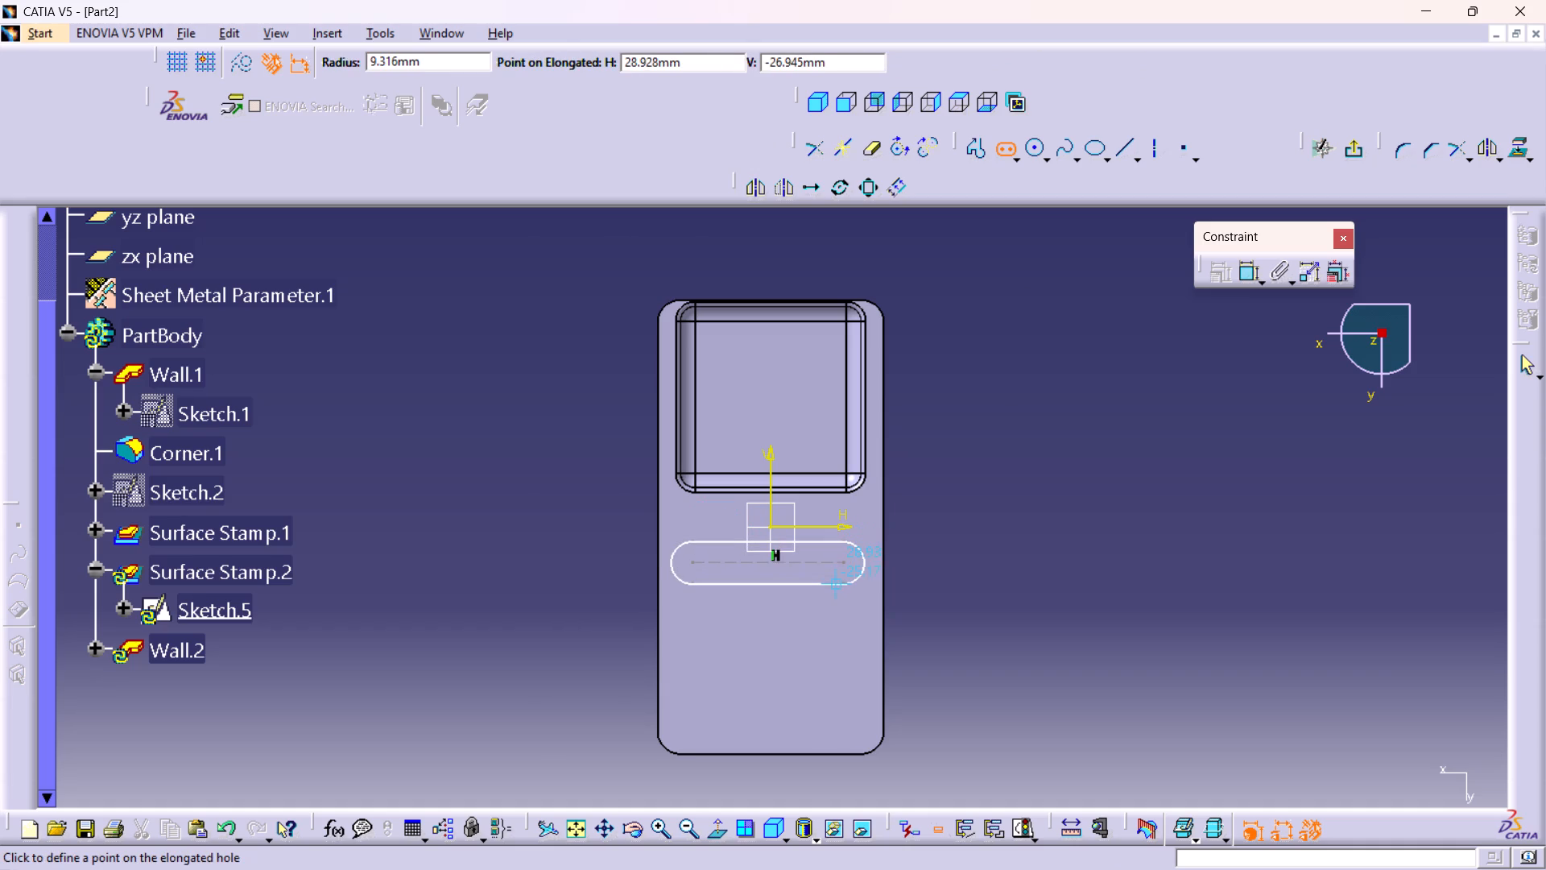
left_click(832, 581)
Dimension the offset between the slot's upper line and the bowl's lower edge, and set it to 8.83 mm.
middle_click_drag(782, 537, 768, 444)
right_click(782, 537)
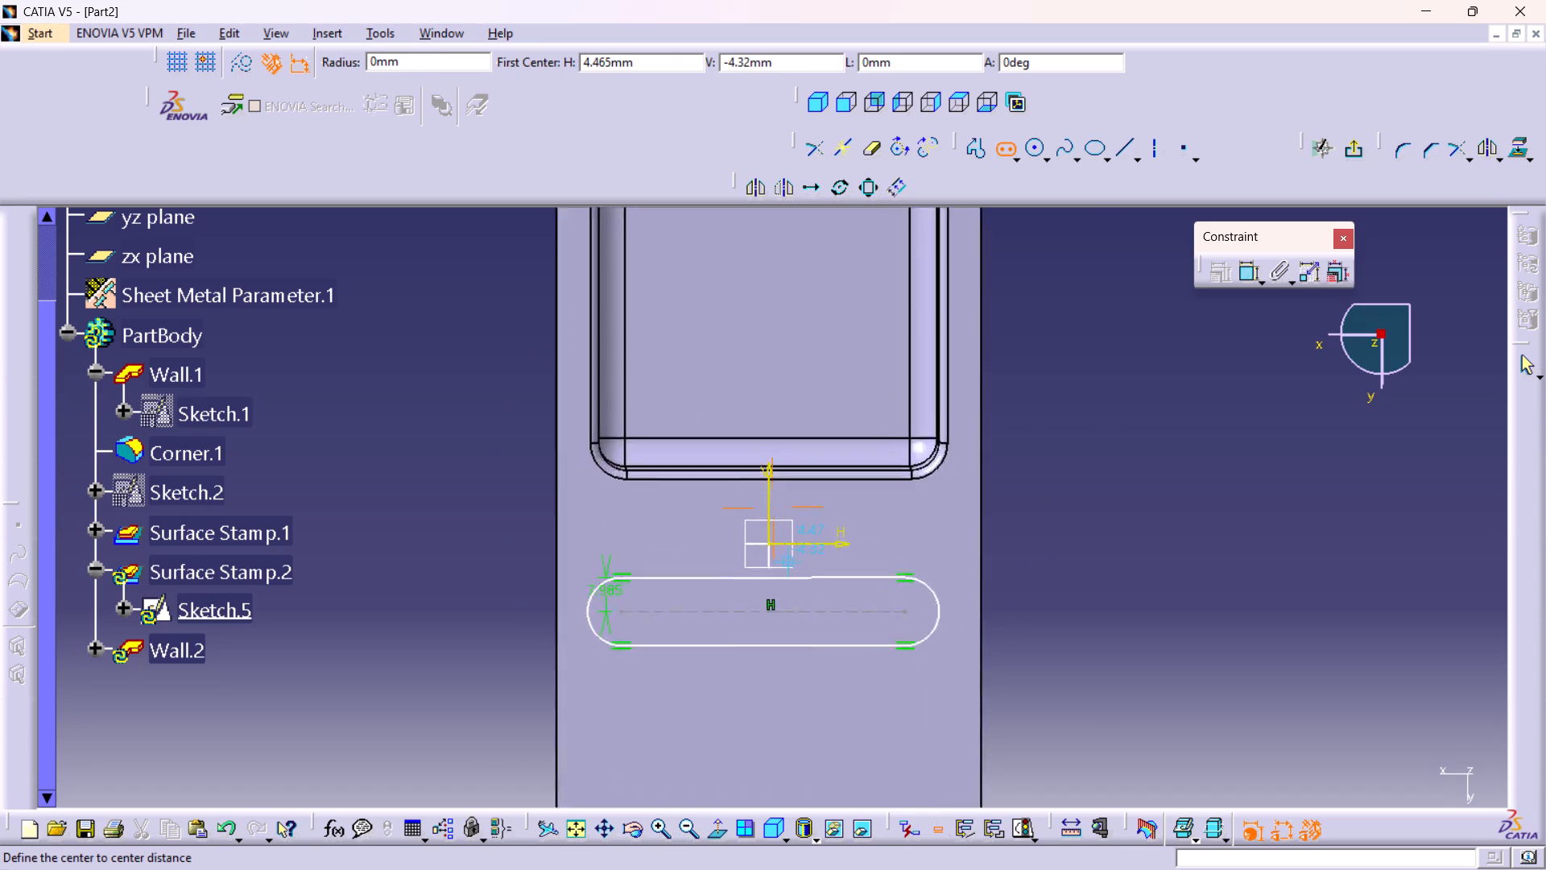
middle_click_drag(768, 444, 768, 384)
middle_click_drag(771, 496, 759, 438)
double_click(1252, 269)
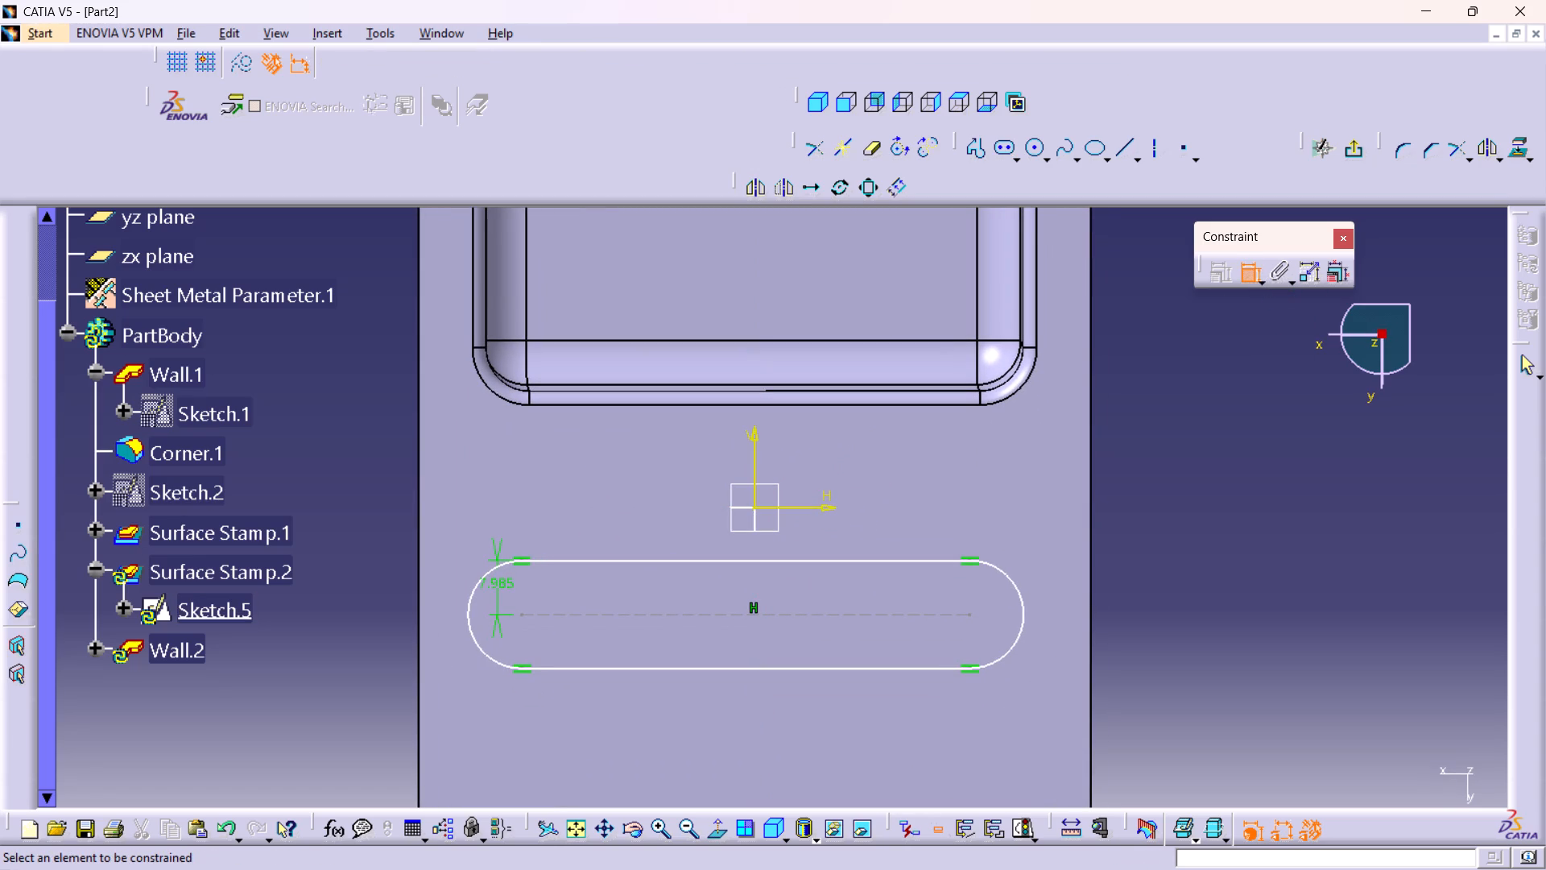
left_click(721, 832)
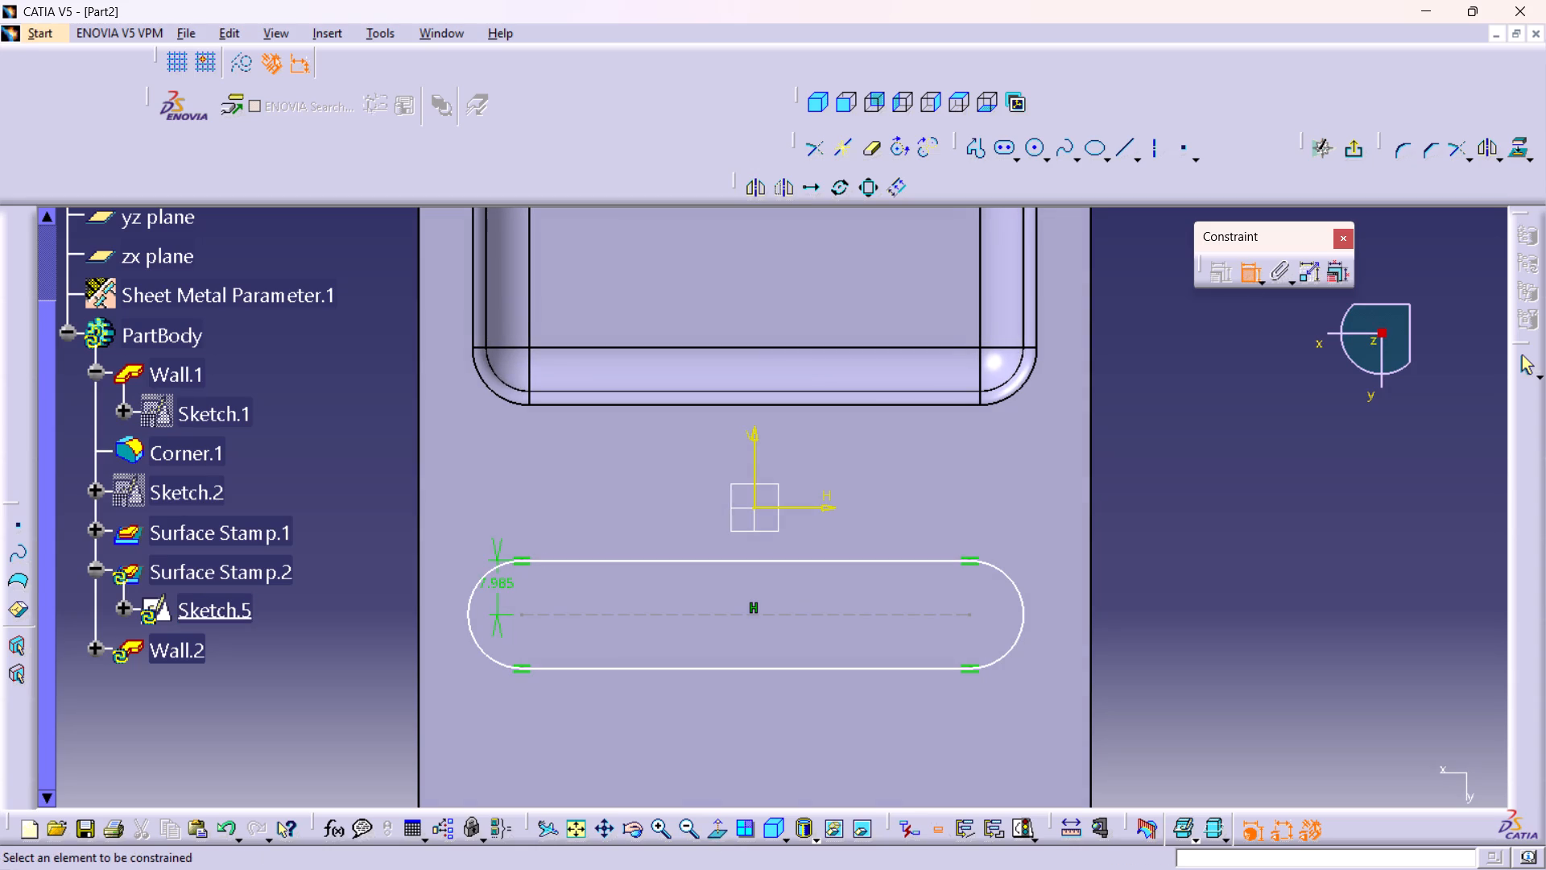
left_click(724, 561)
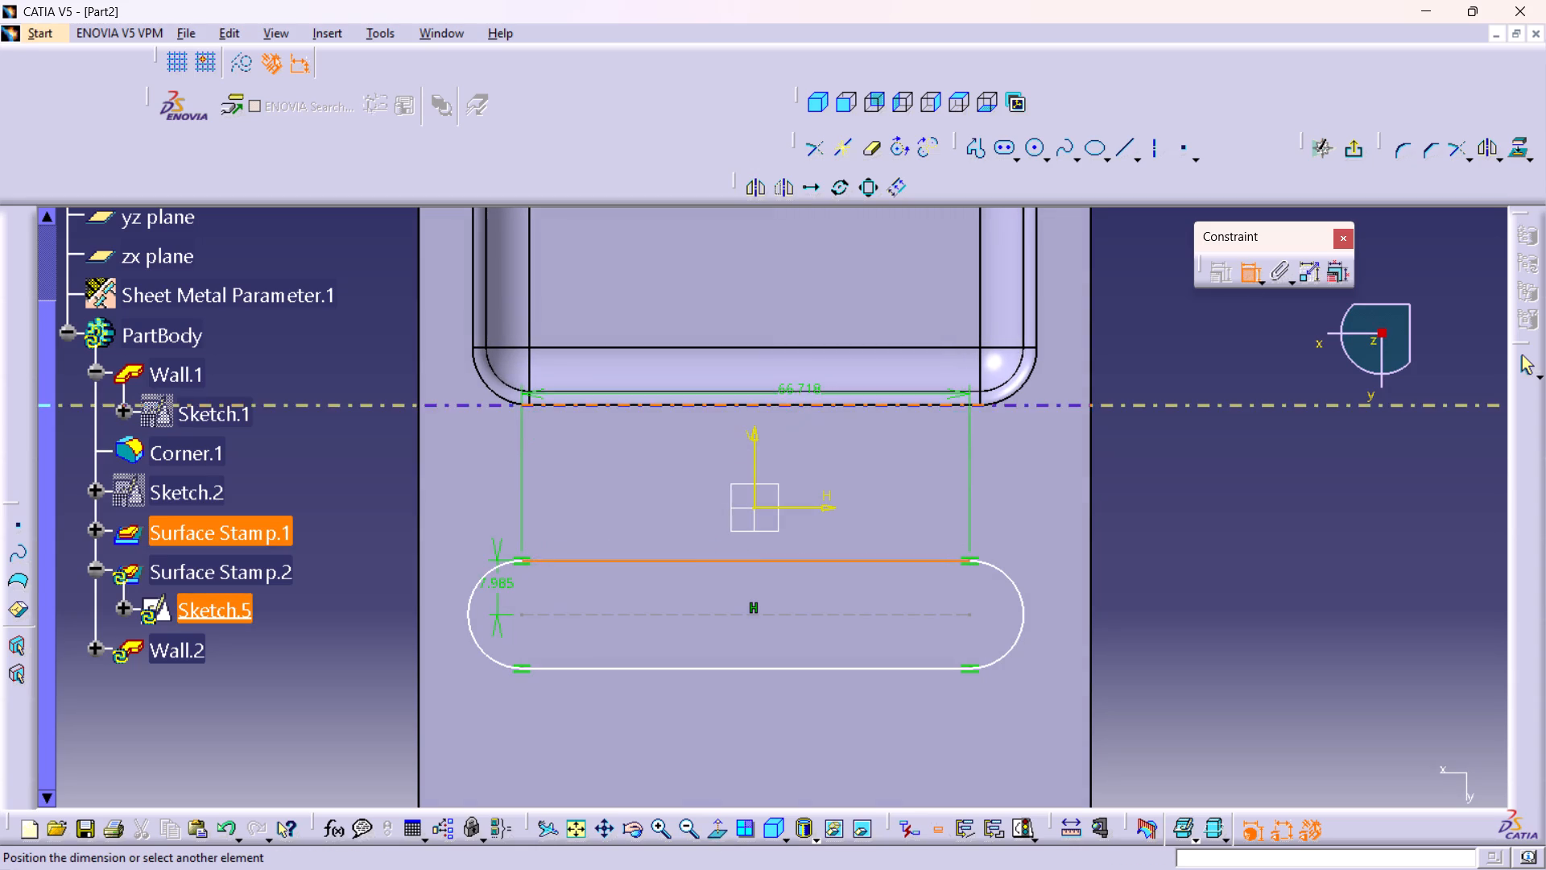
left_click_drag(791, 405, 806, 405)
left_click(1138, 487)
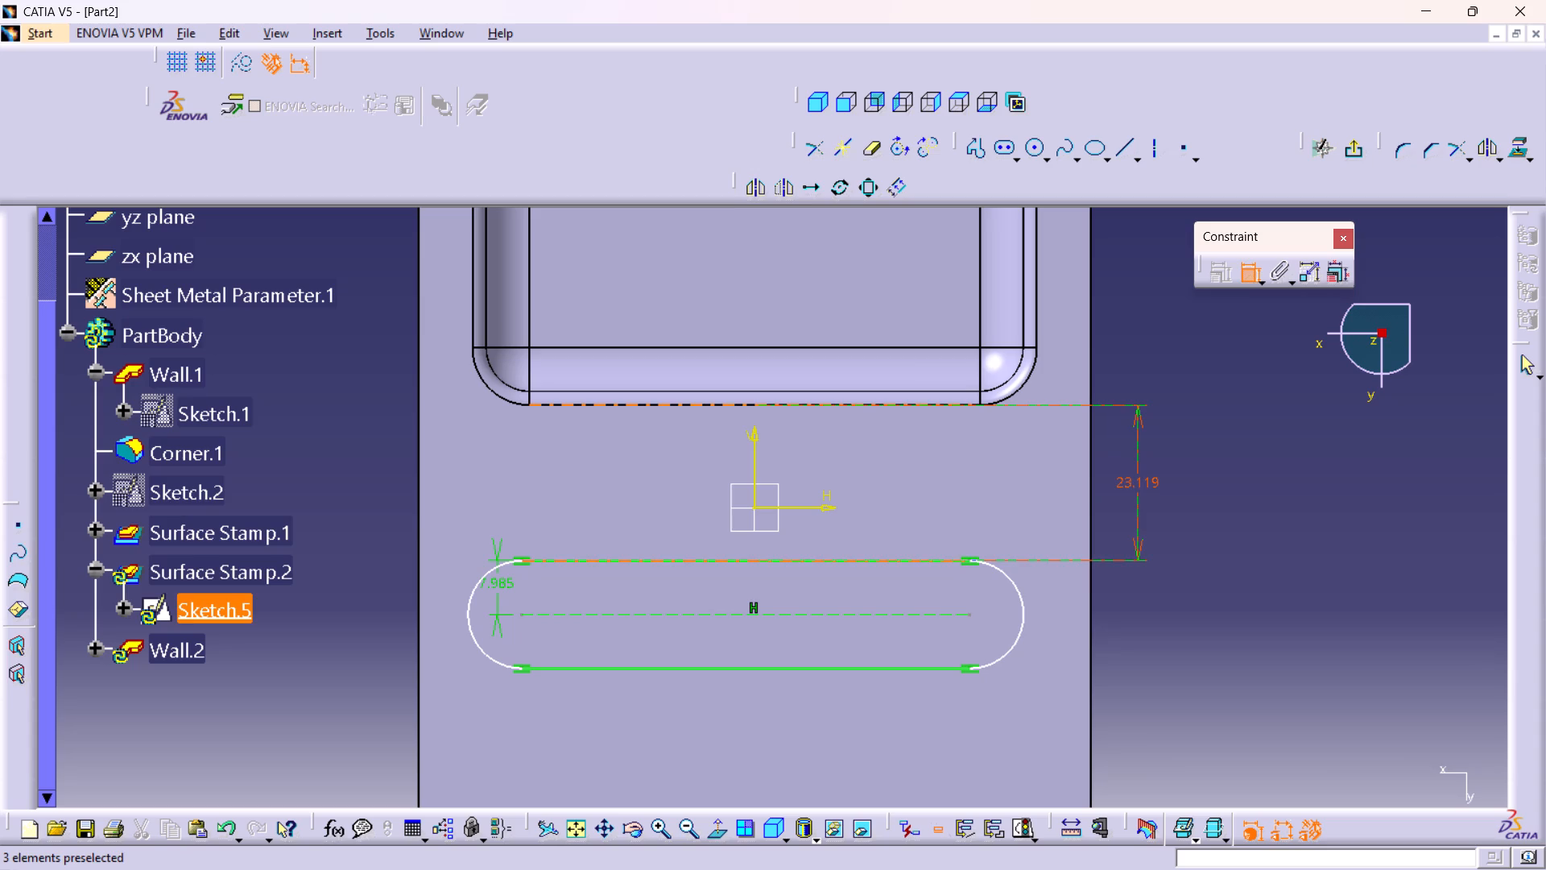
double_click(1138, 474)
key("8")
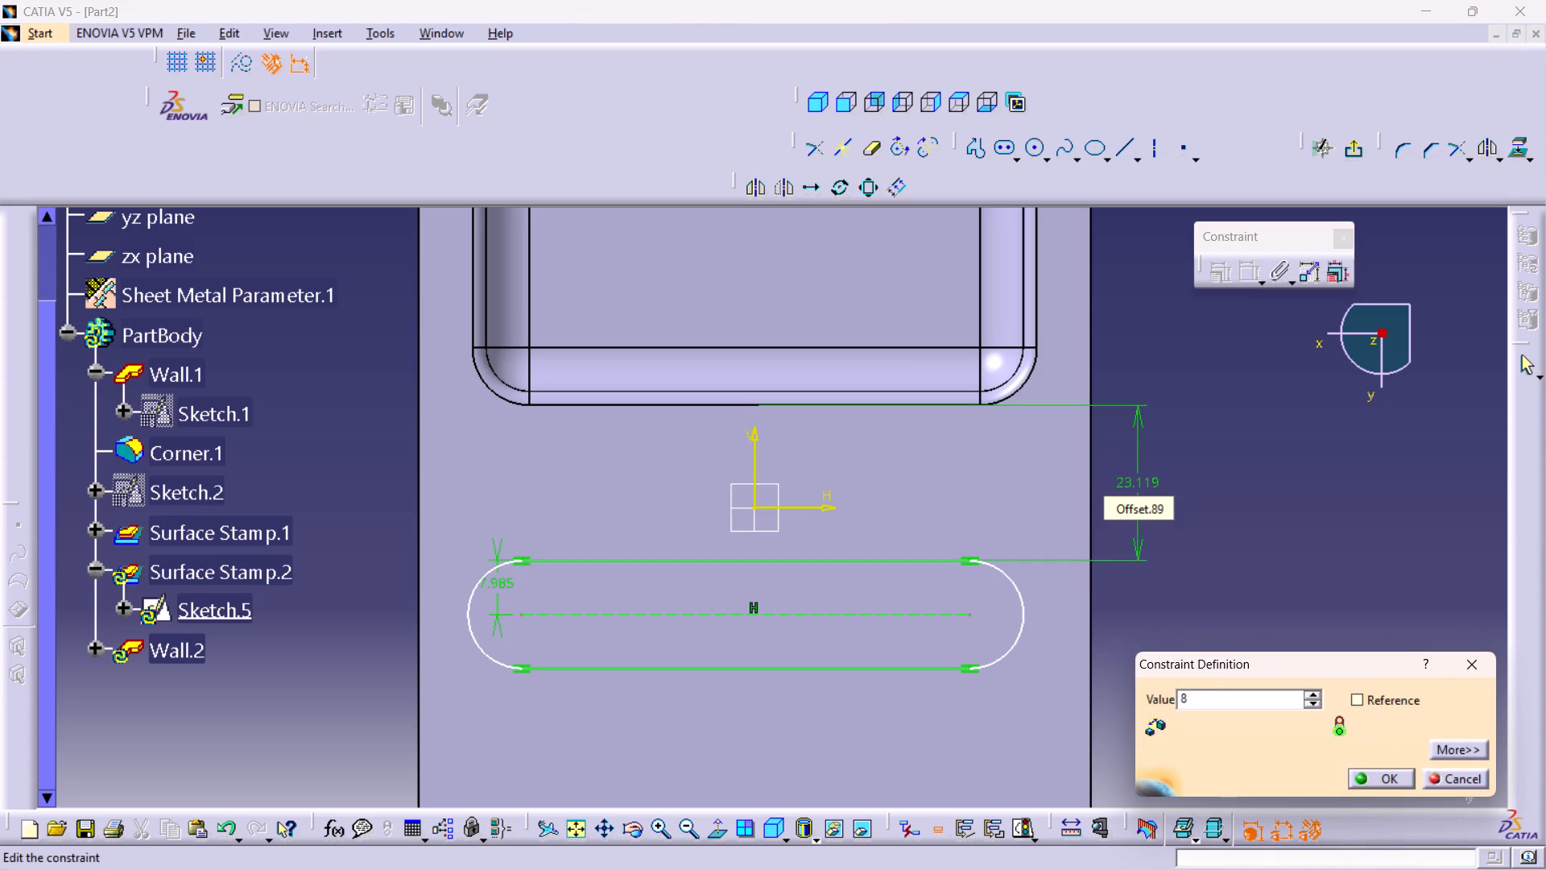
key("period")
type("83")
key("Return")
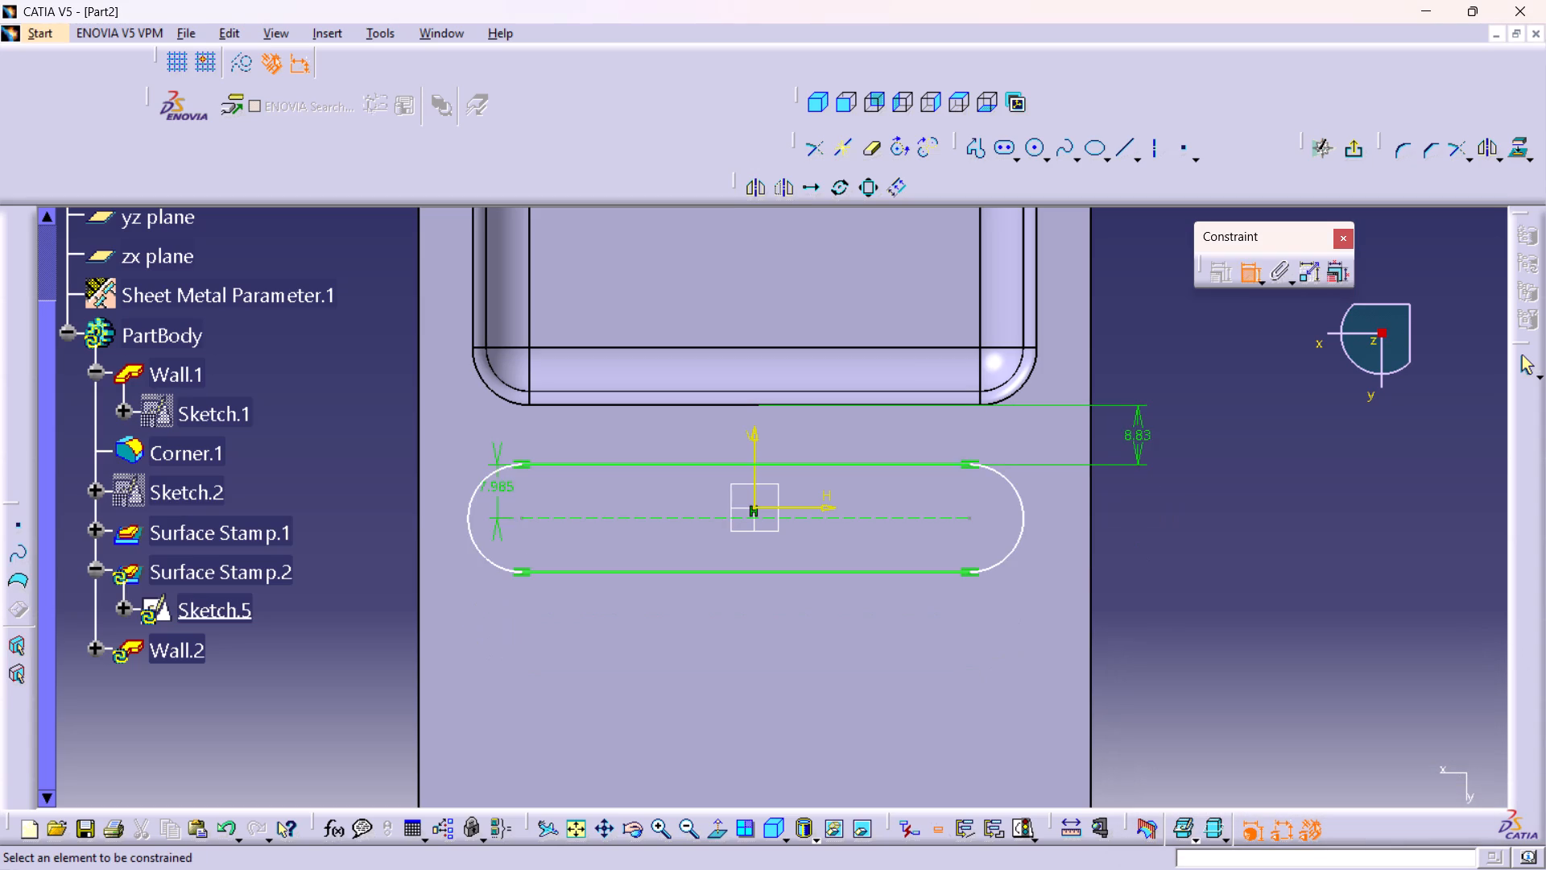
Constrain the slot's two end arcs to be symmetric about the sketch's vertical axis.
left_click(466, 503)
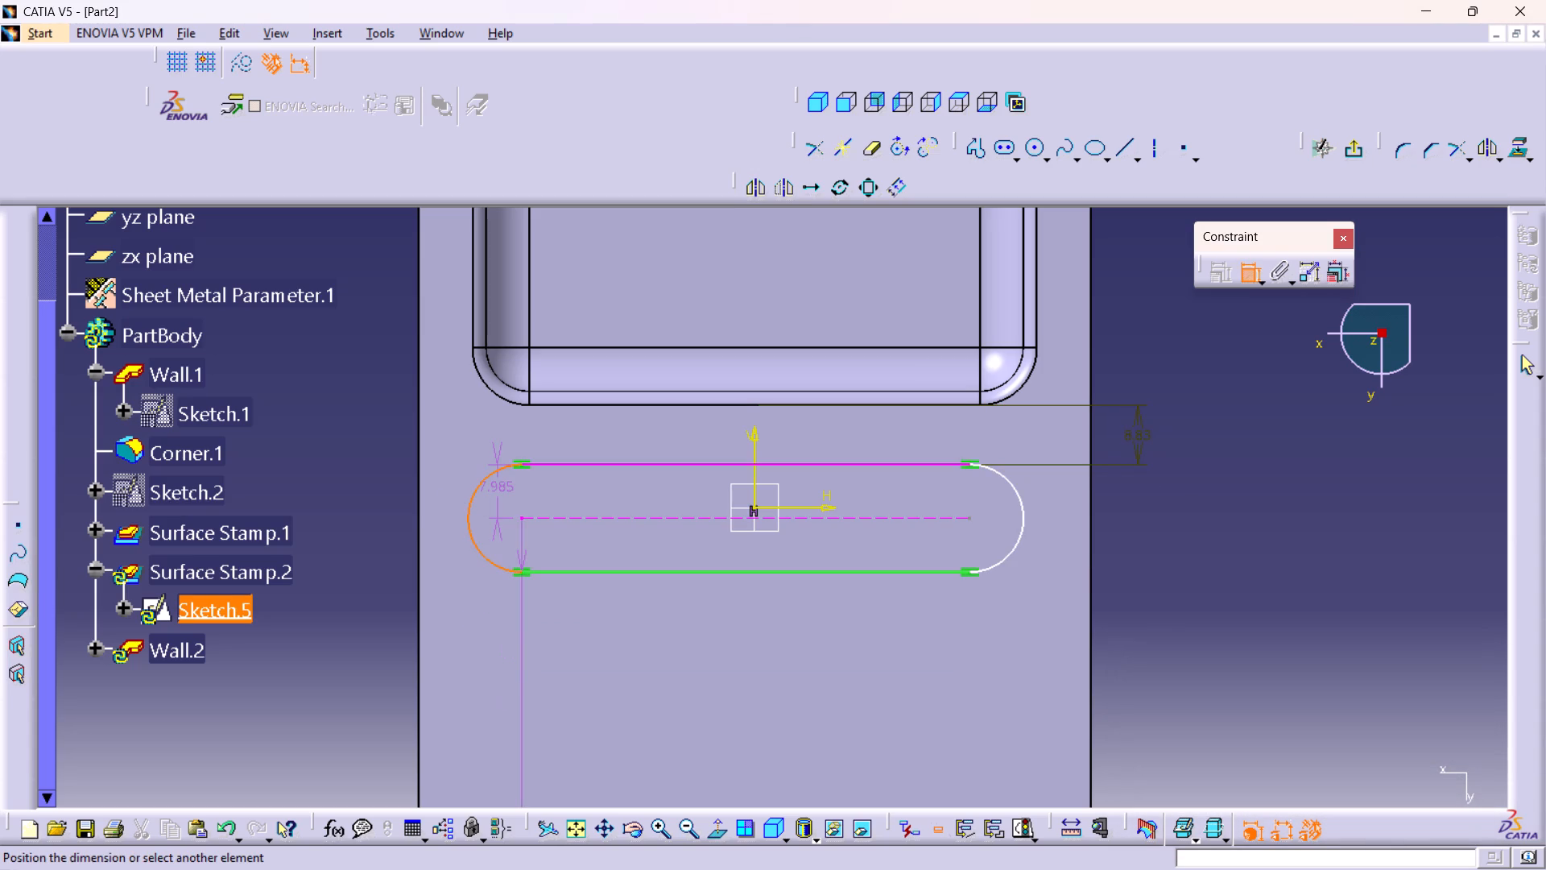
left_click(1025, 521)
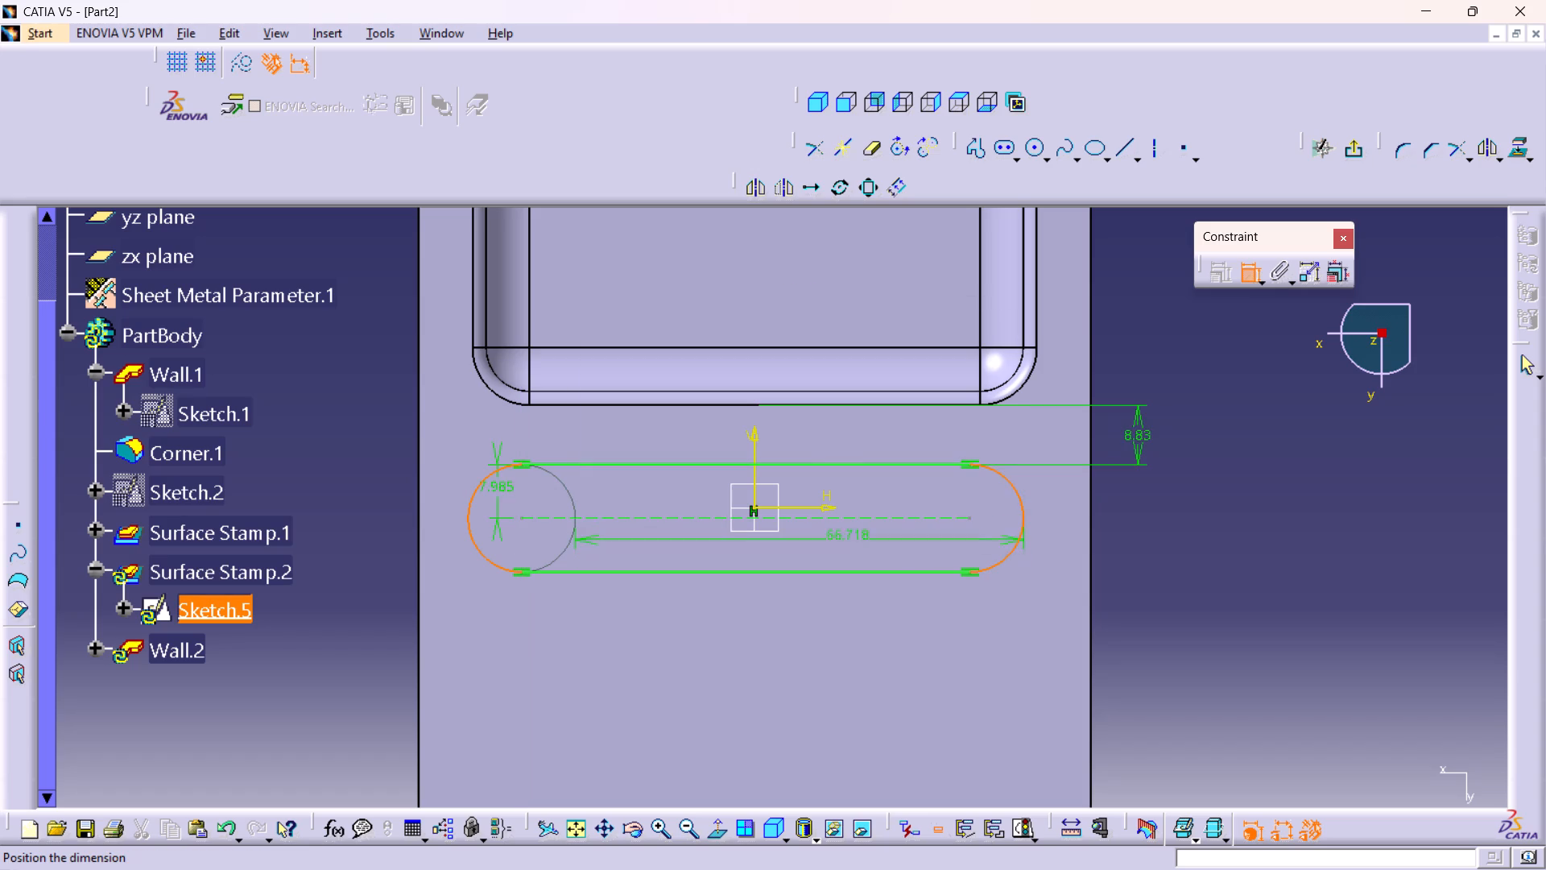
right_click(787, 535)
left_click(891, 484)
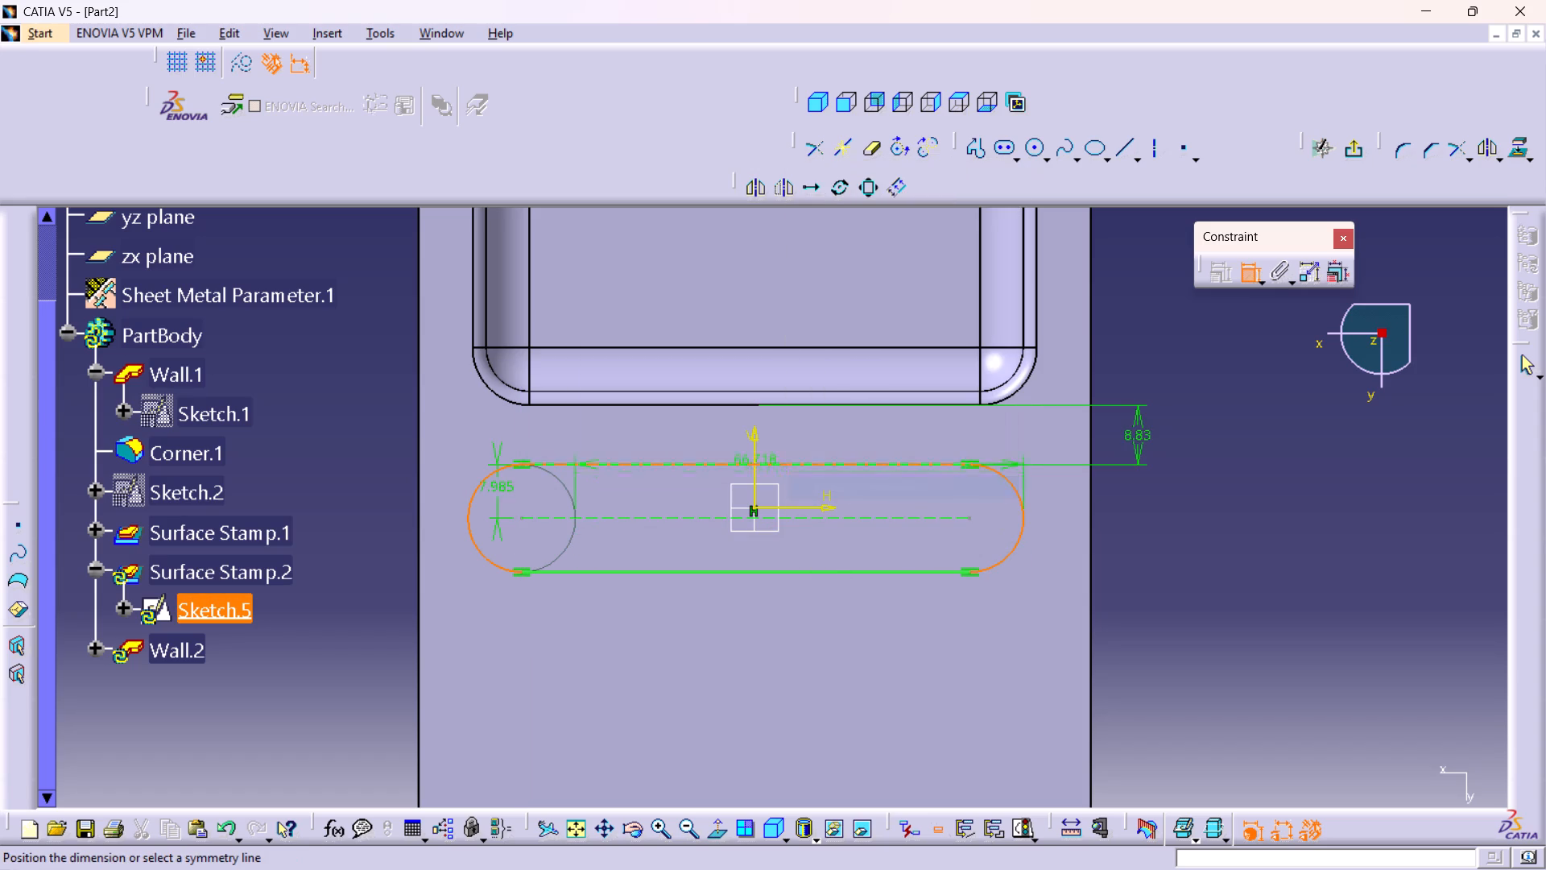
left_click(752, 445)
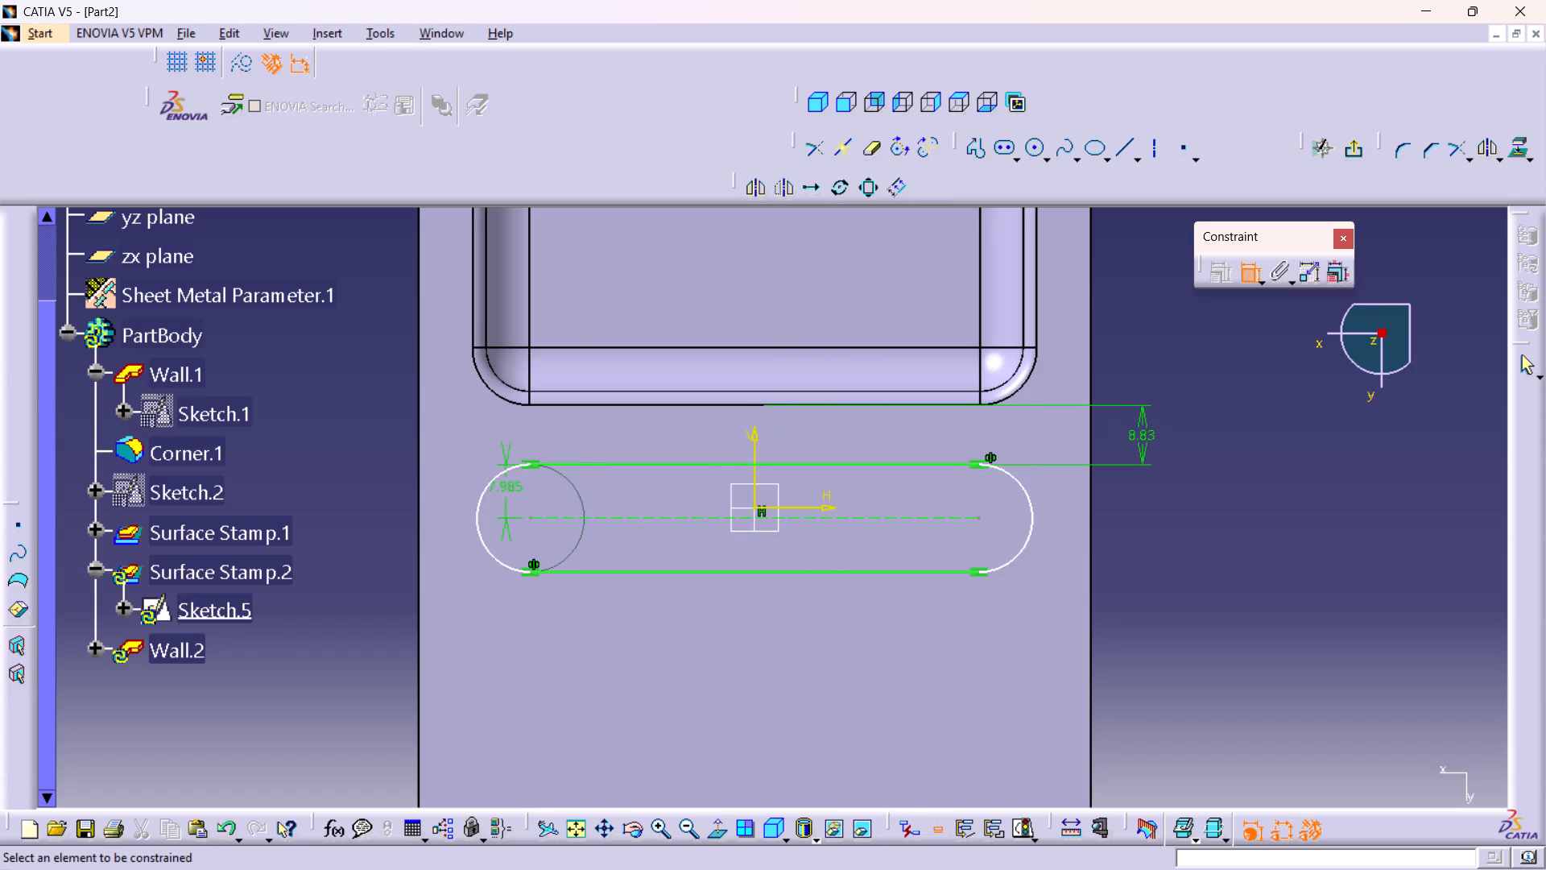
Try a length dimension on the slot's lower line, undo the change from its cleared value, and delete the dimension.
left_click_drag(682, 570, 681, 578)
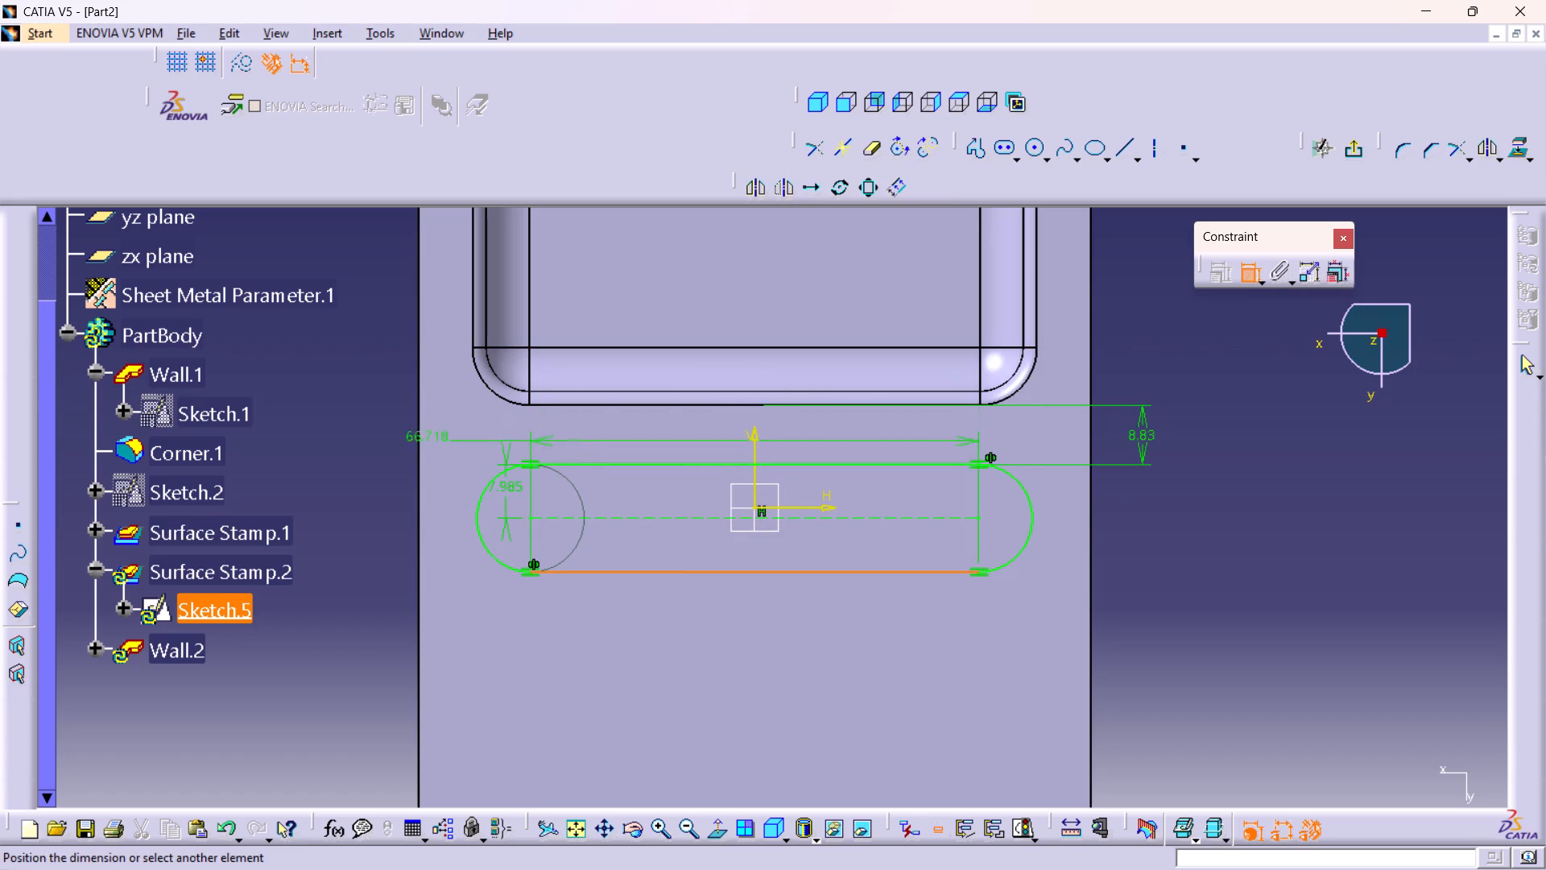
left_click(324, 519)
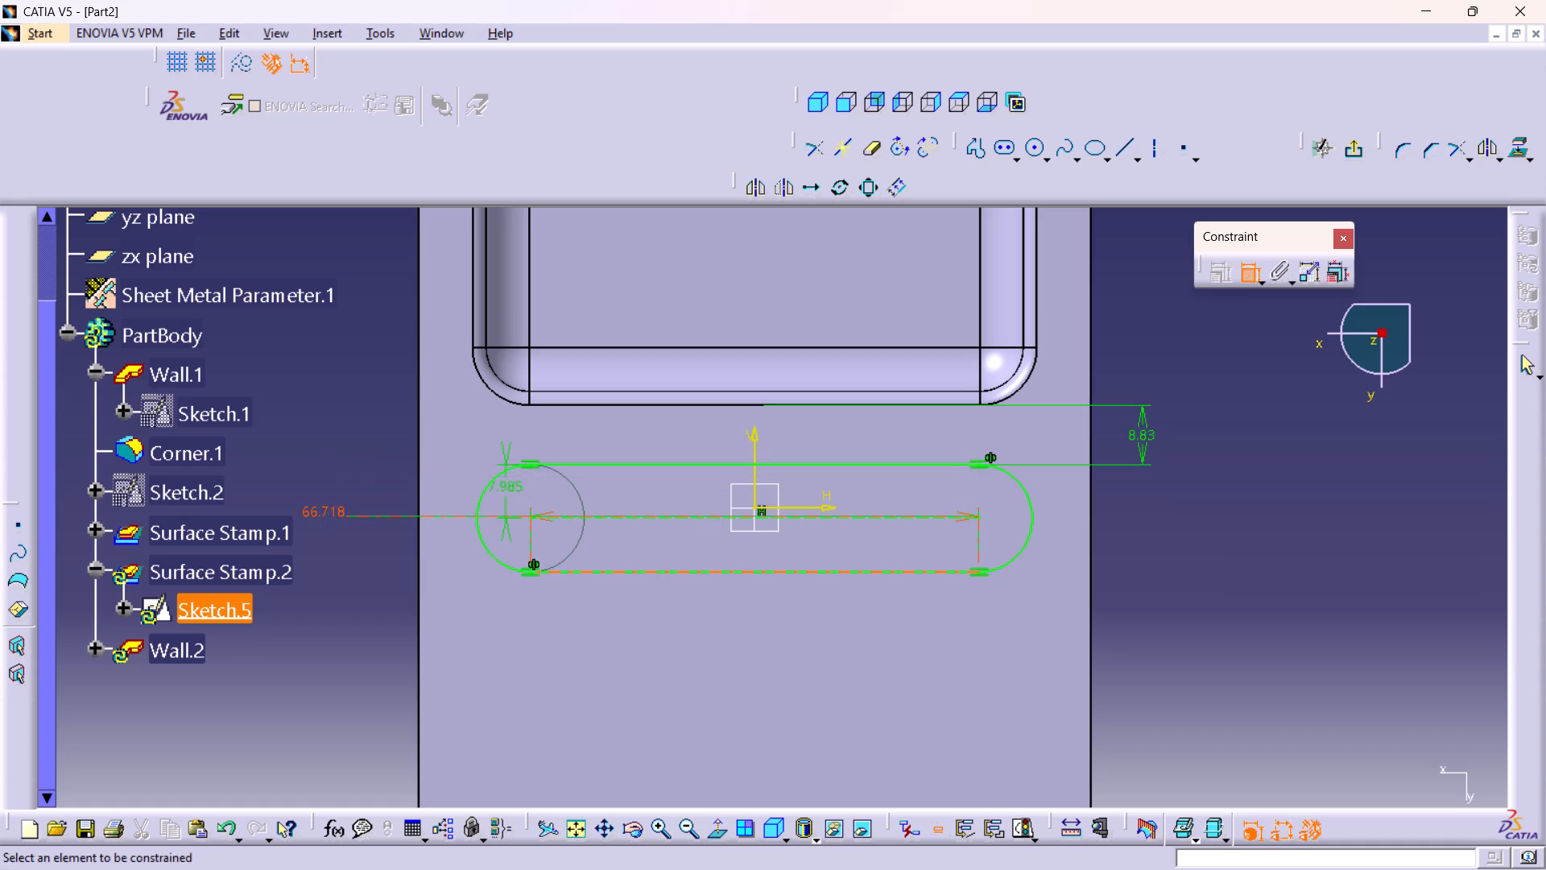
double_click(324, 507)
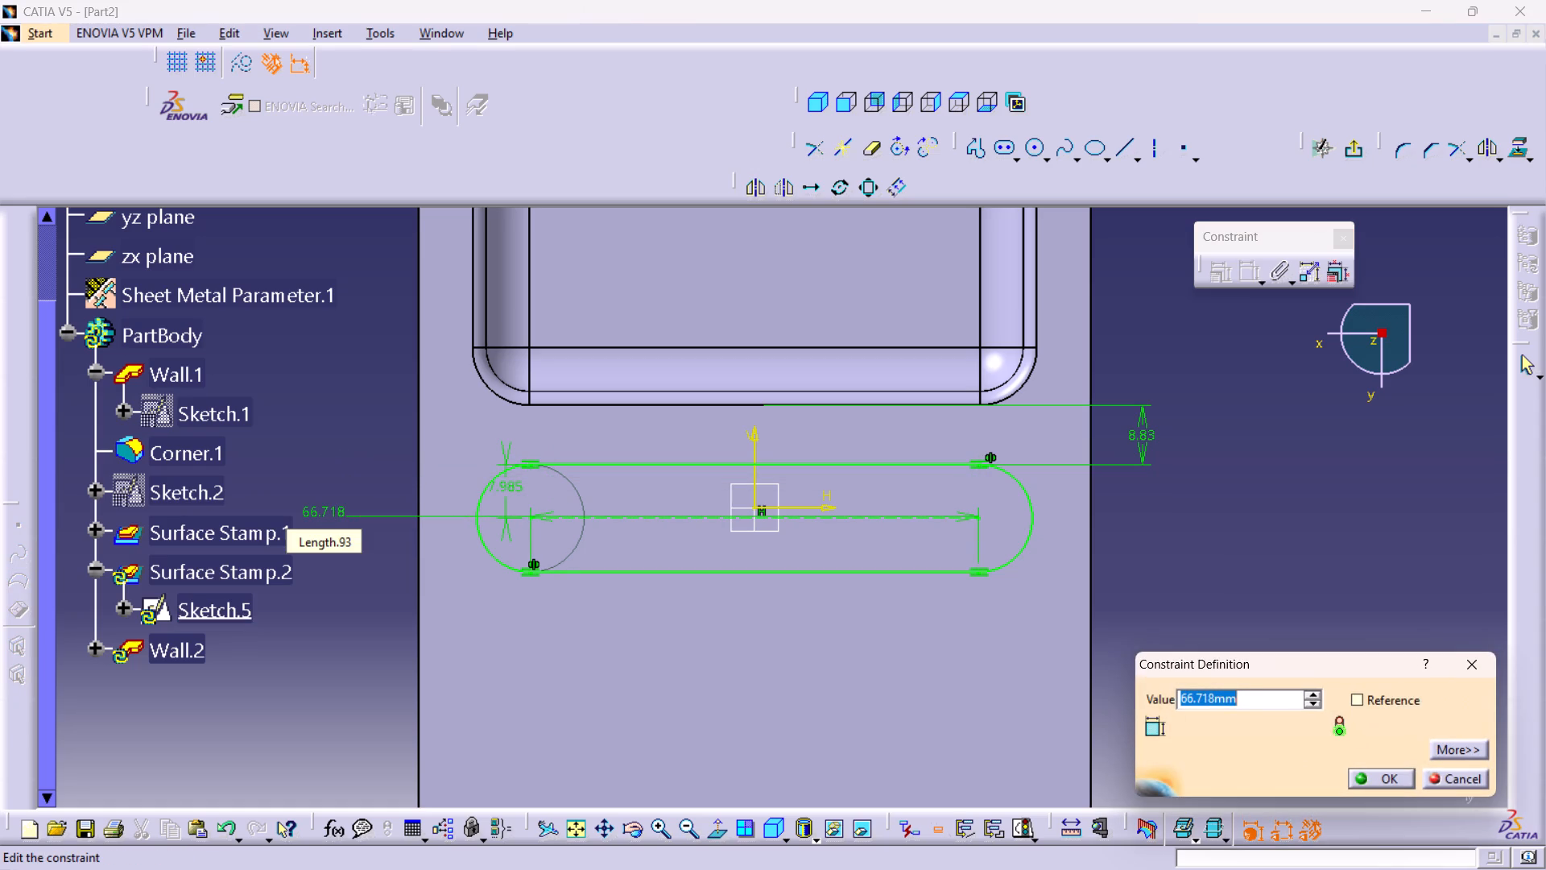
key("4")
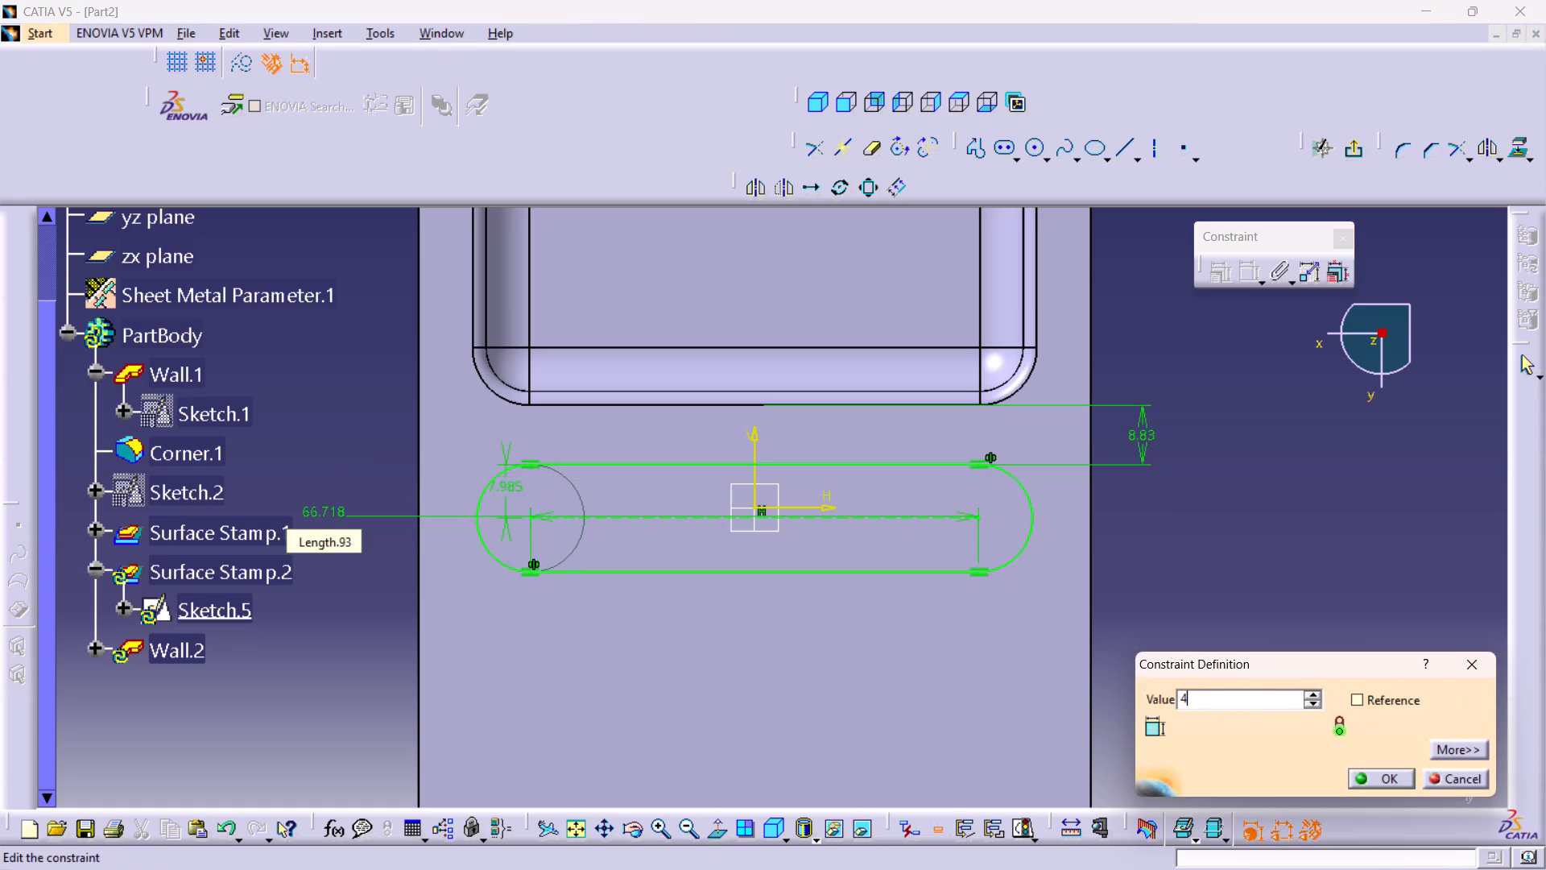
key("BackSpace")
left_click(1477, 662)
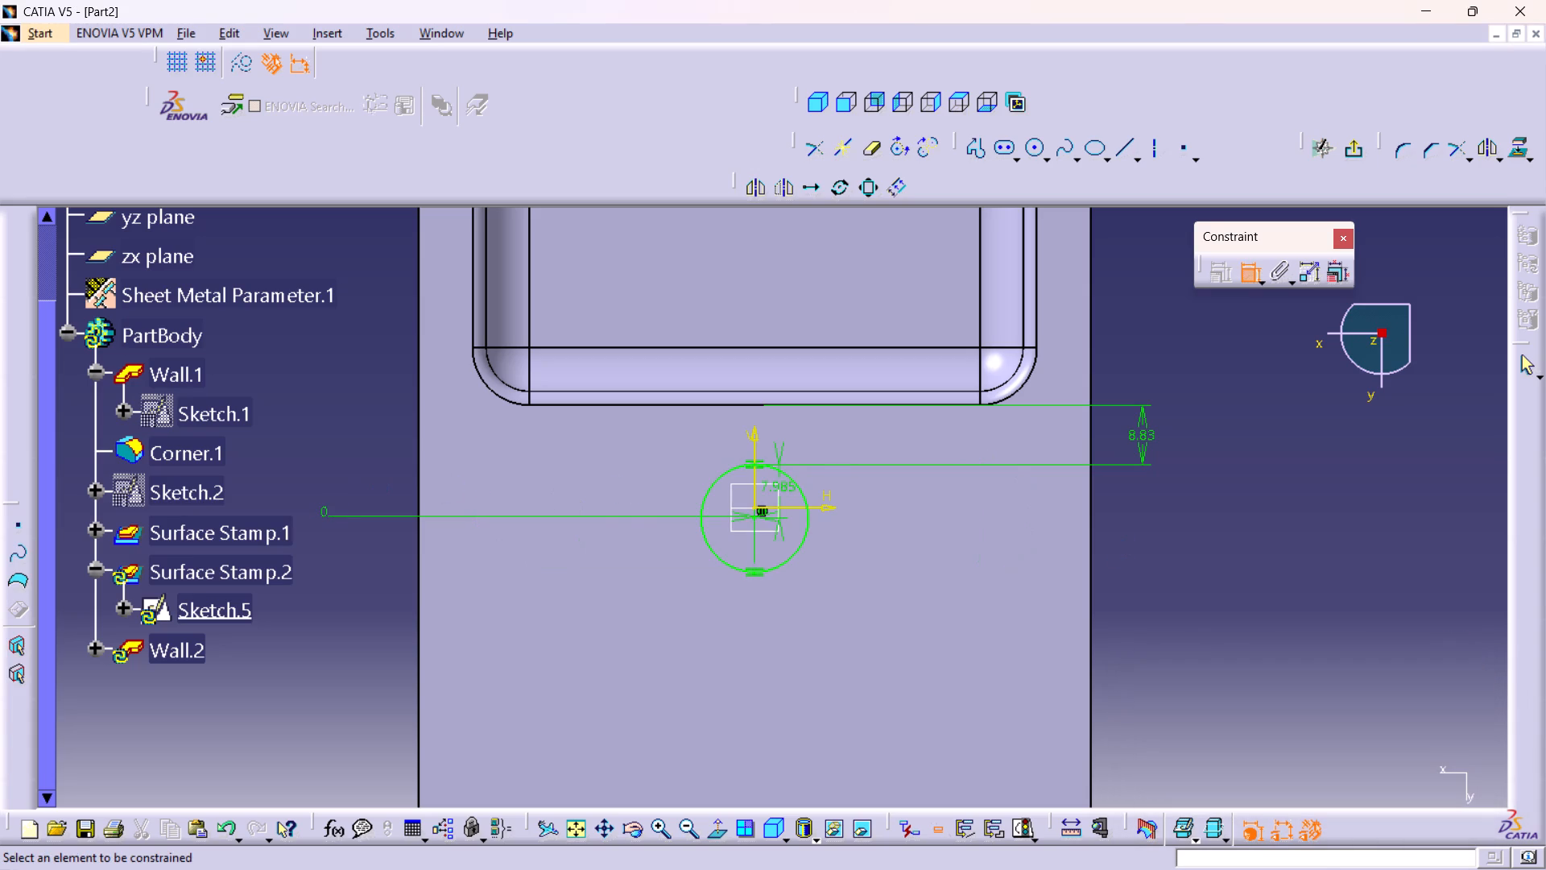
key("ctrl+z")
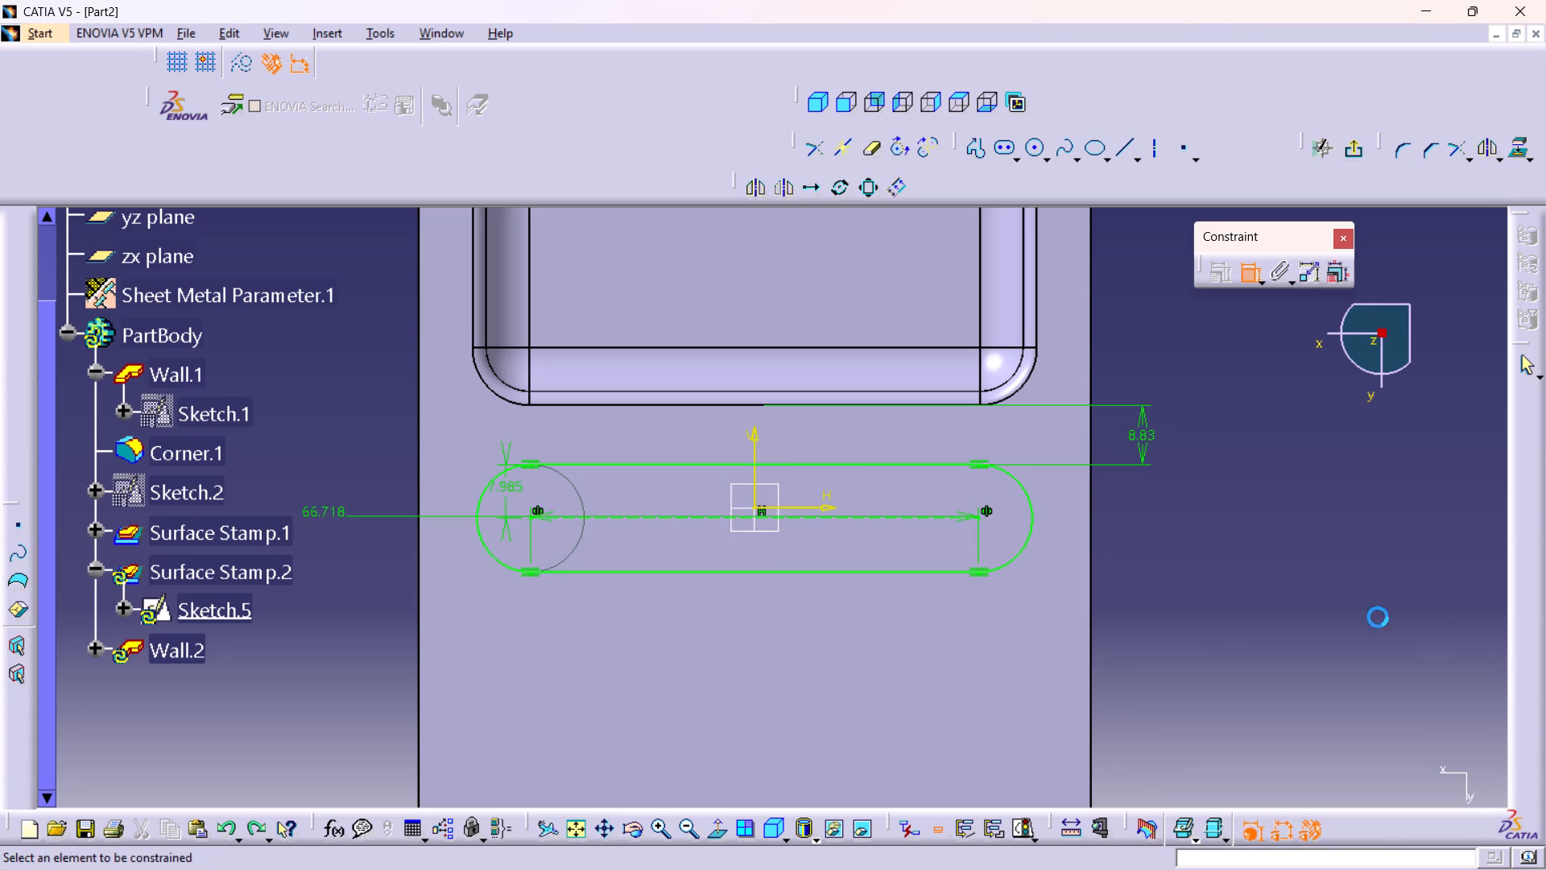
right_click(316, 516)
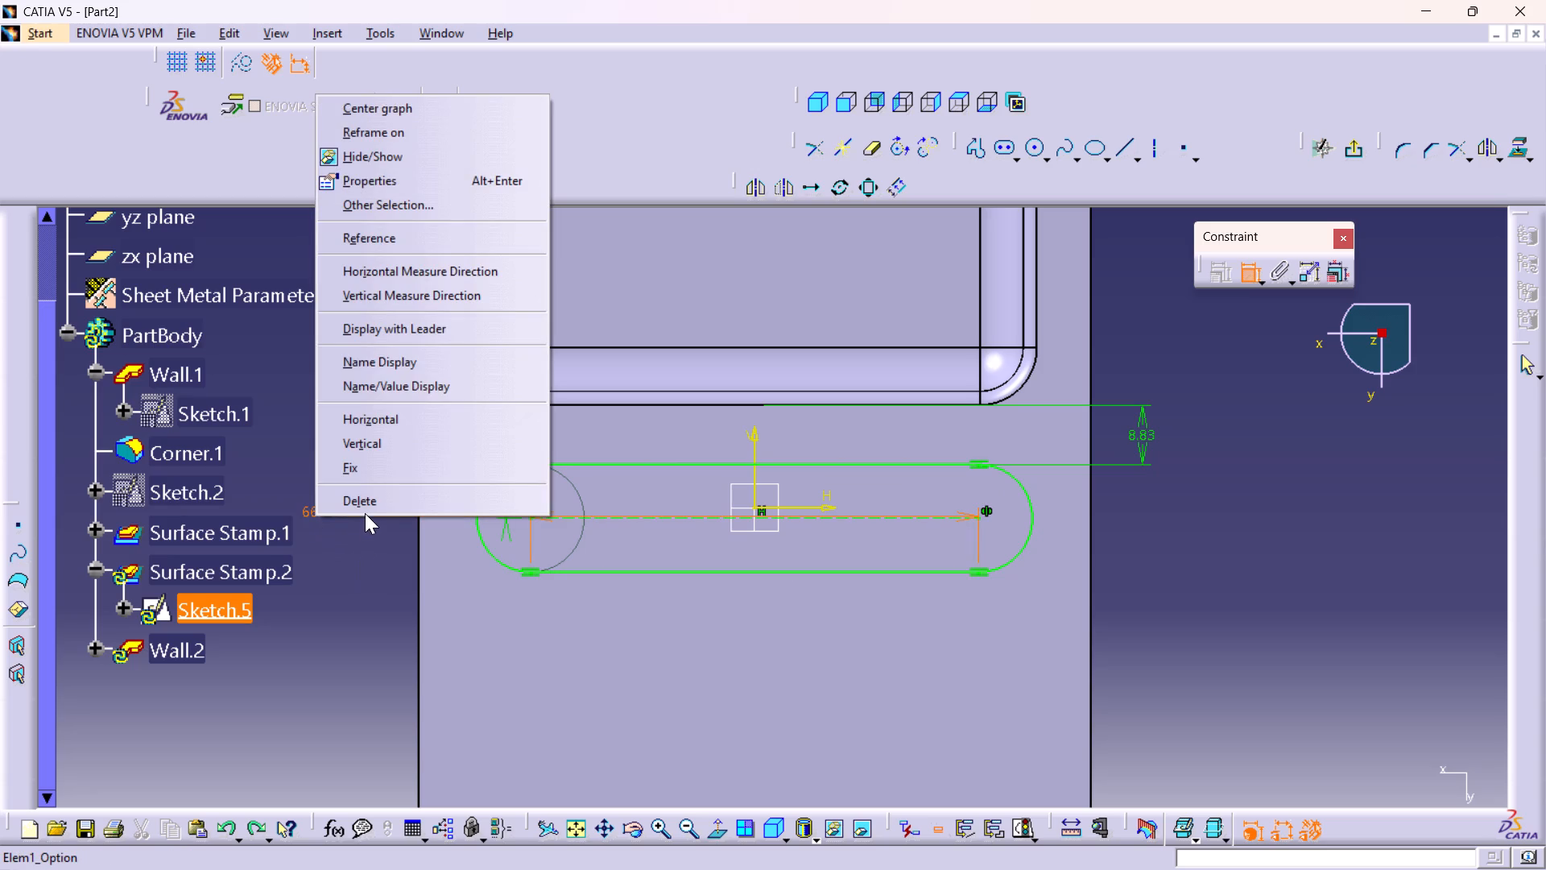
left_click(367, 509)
Replace the slot's half-height dimension with a radius dimension on its left end arc, set to 6.5 mm.
right_click(513, 486)
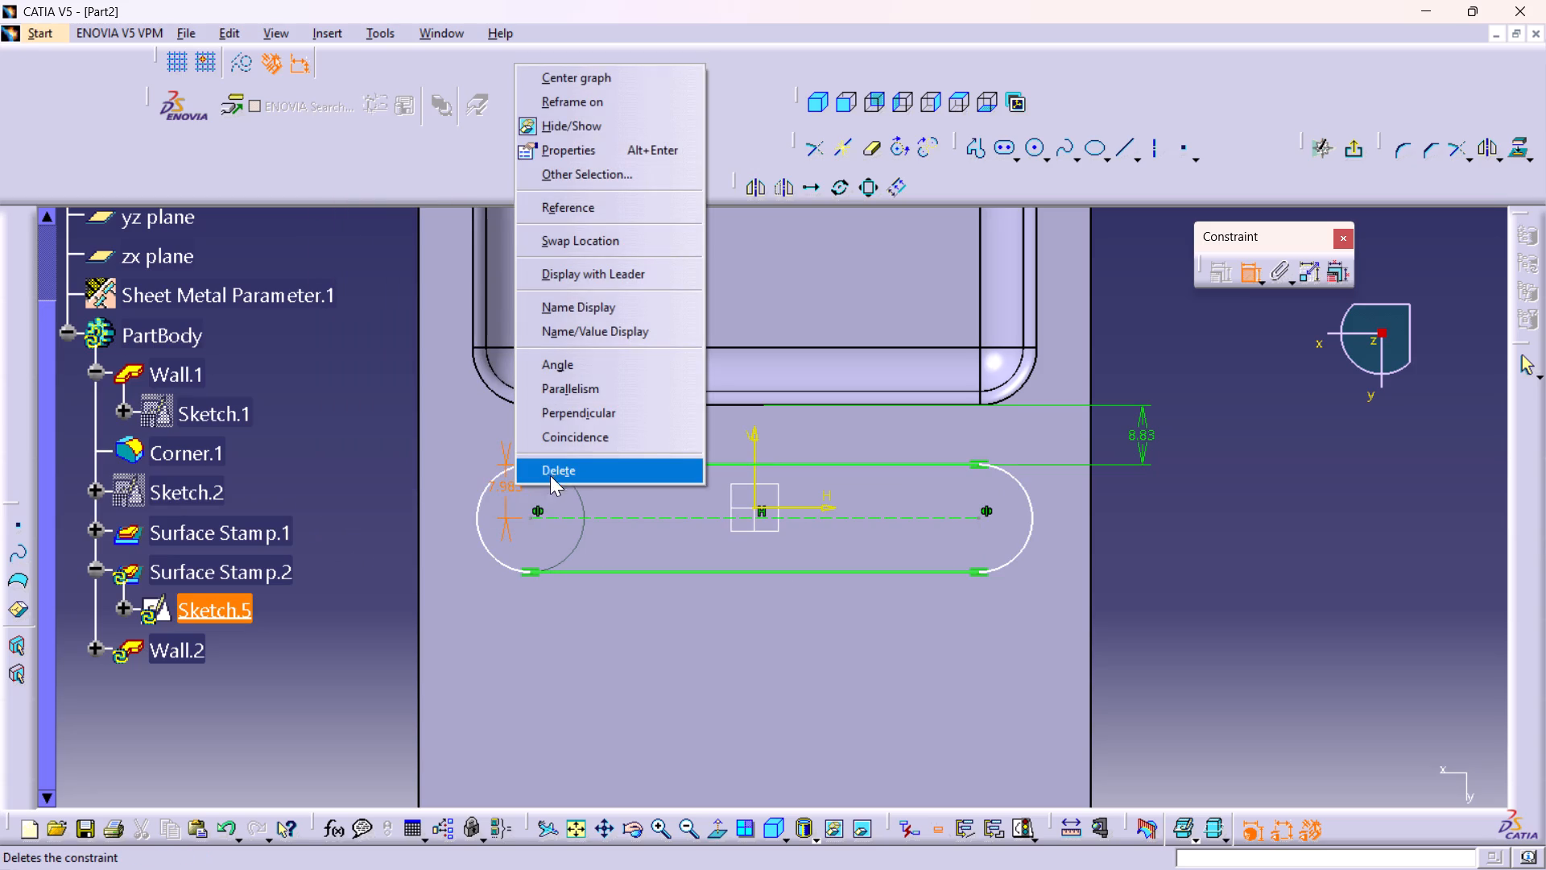
left_click(552, 471)
left_click_drag(483, 496, 473, 495)
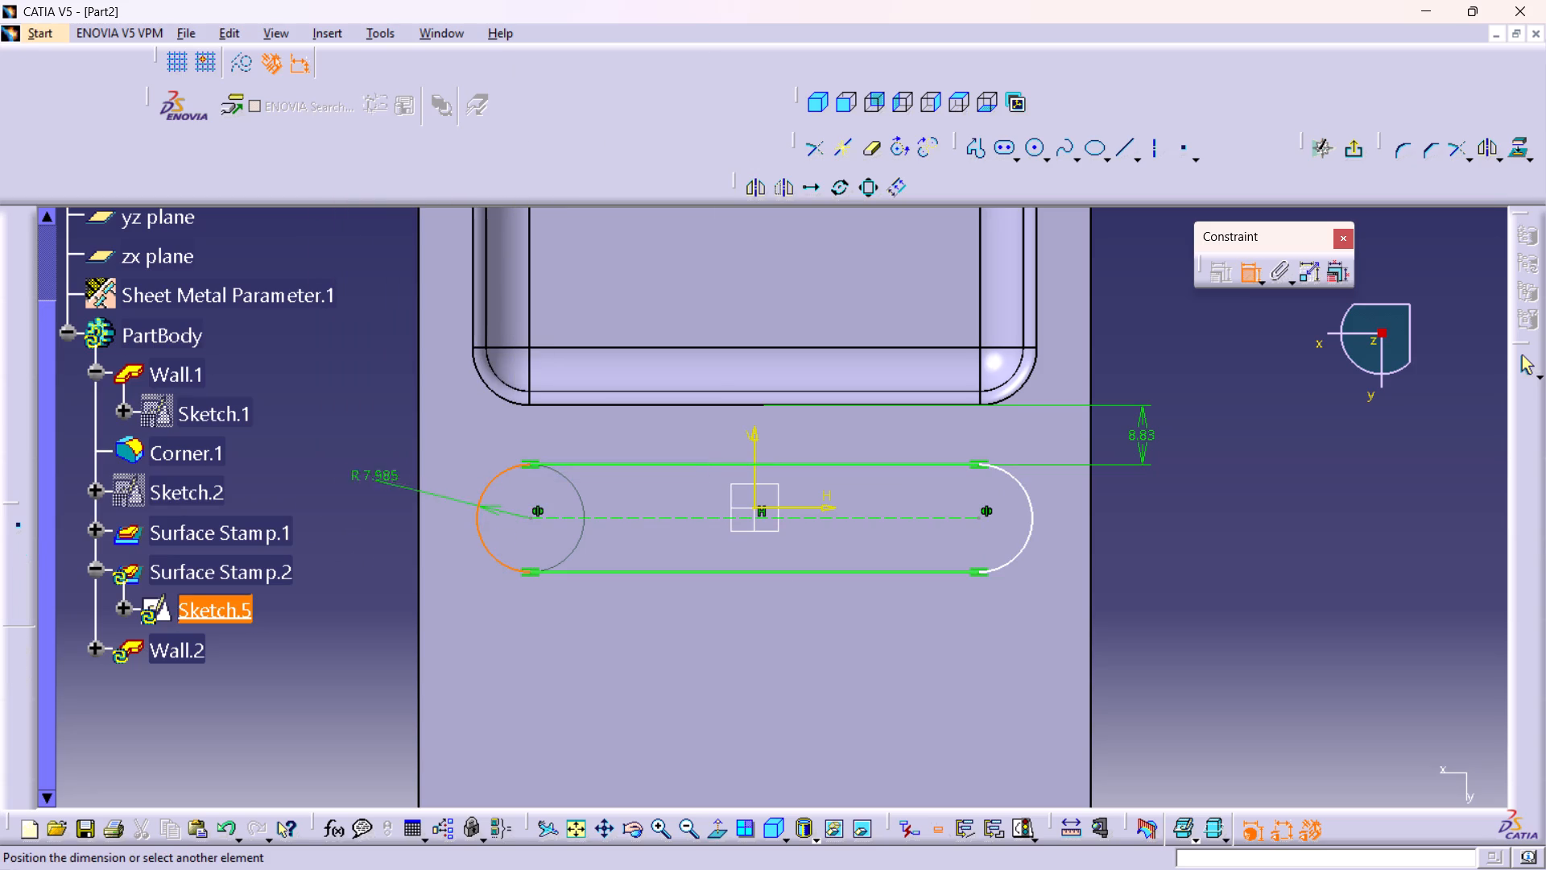
left_click(355, 478)
double_click(351, 473)
type("6.5")
key("Return")
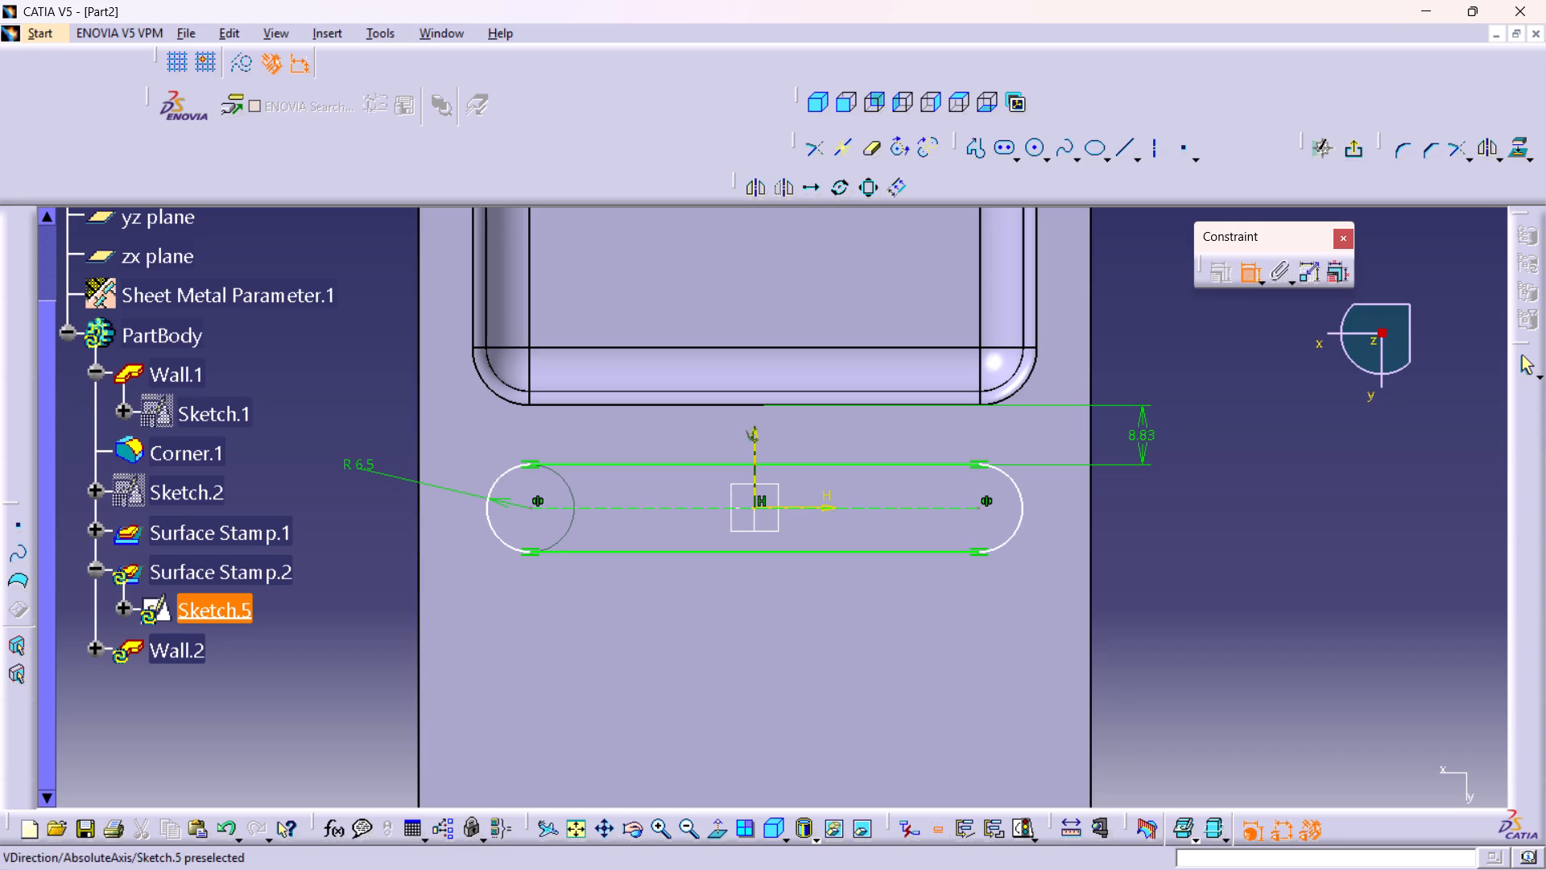
Dimension the slot's left arc center from the vertical axis, trying 45 mm and settling on 40 mm, and exit the sketch.
left_click(754, 437)
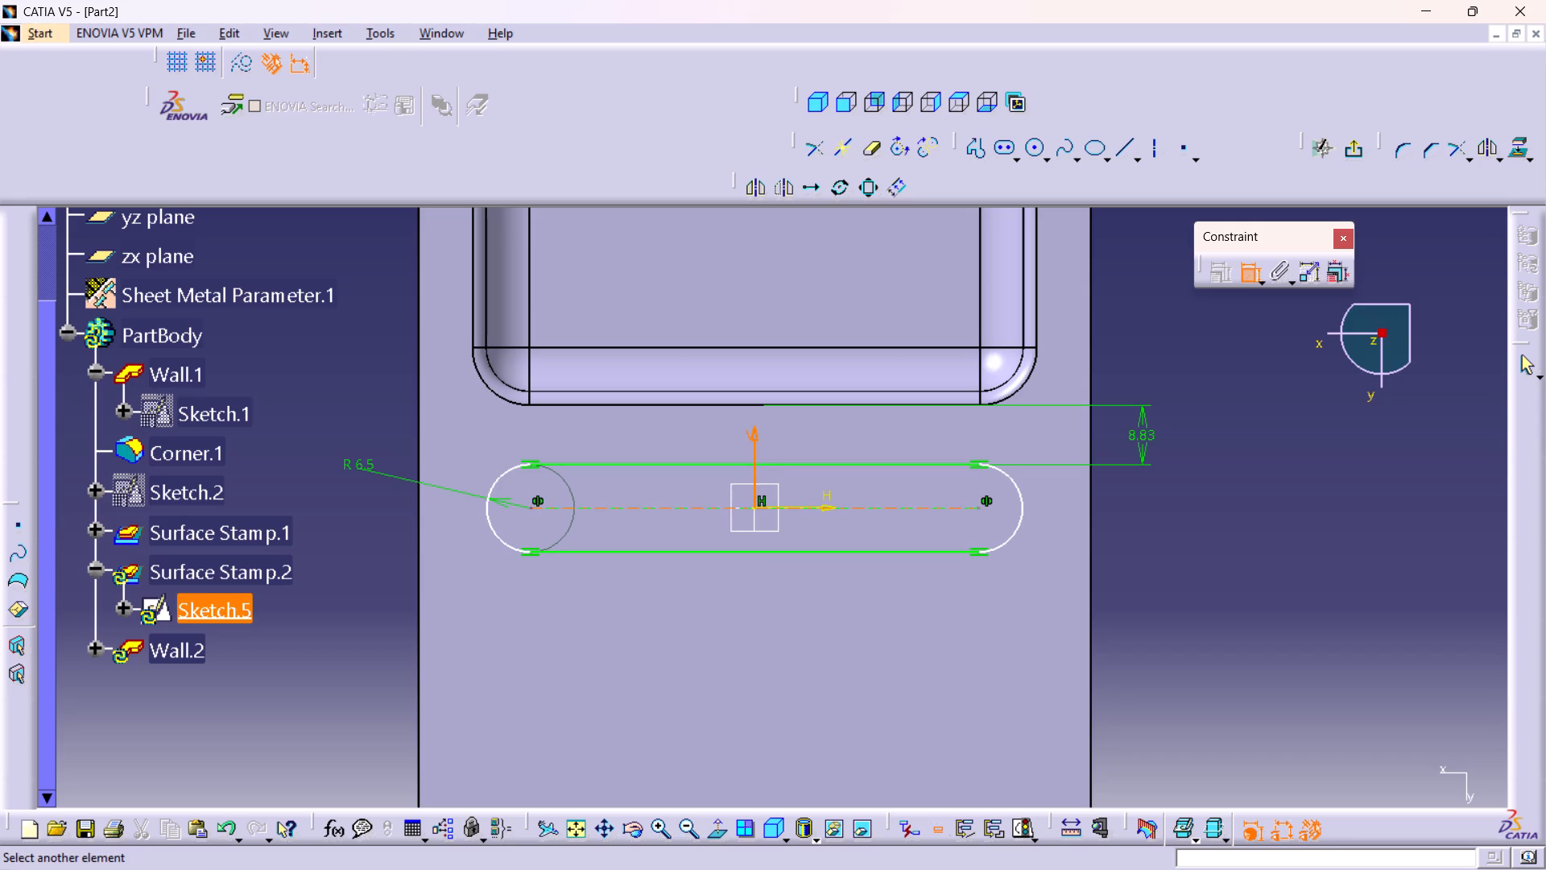
left_click(532, 509)
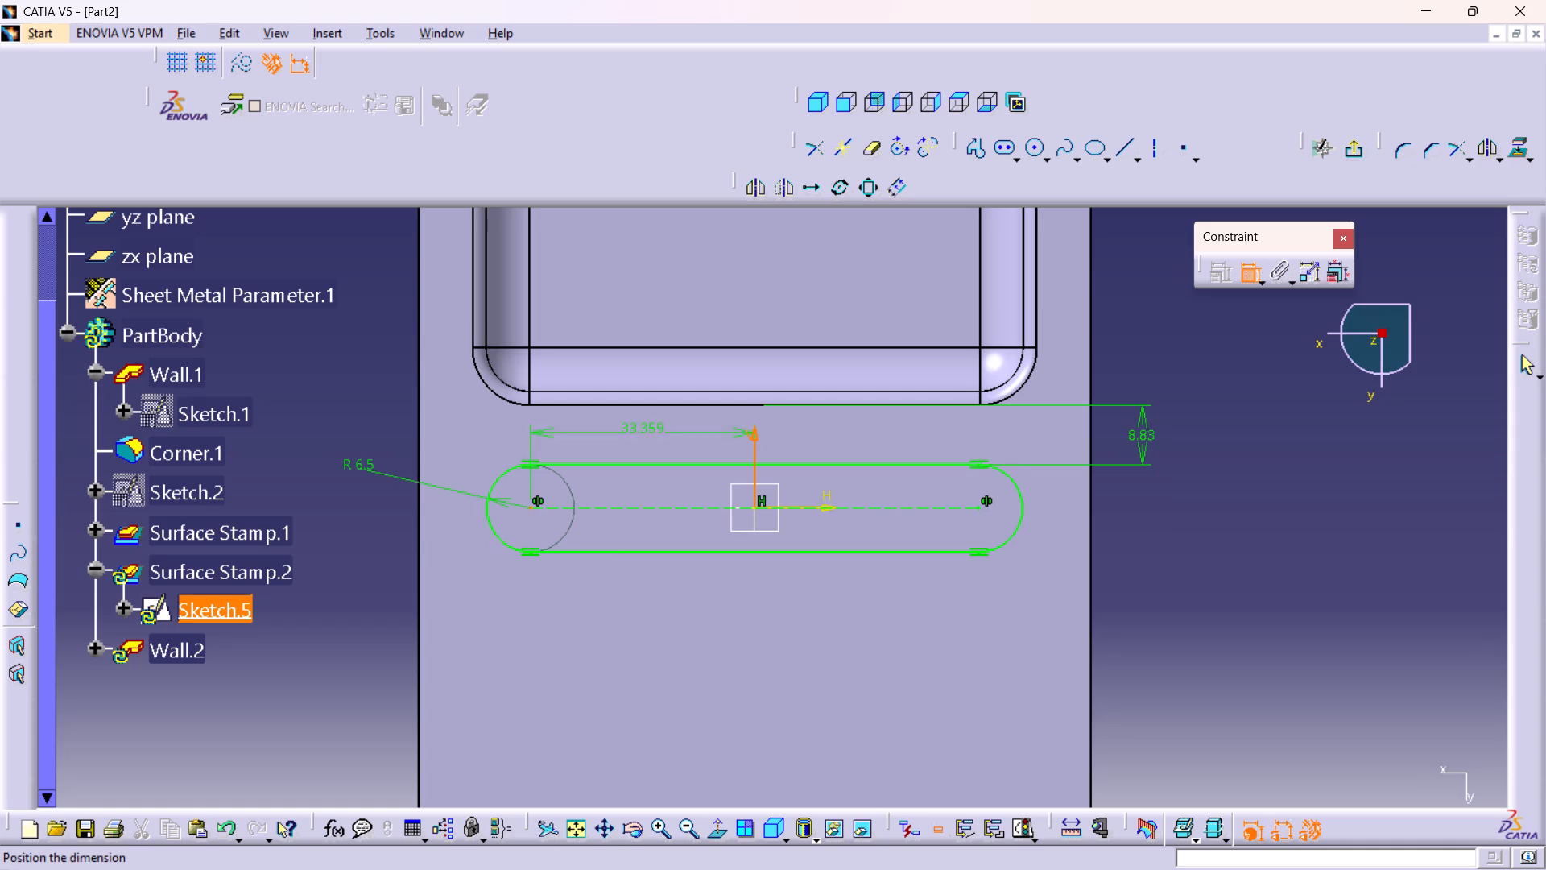
left_click(327, 396)
double_click(321, 390)
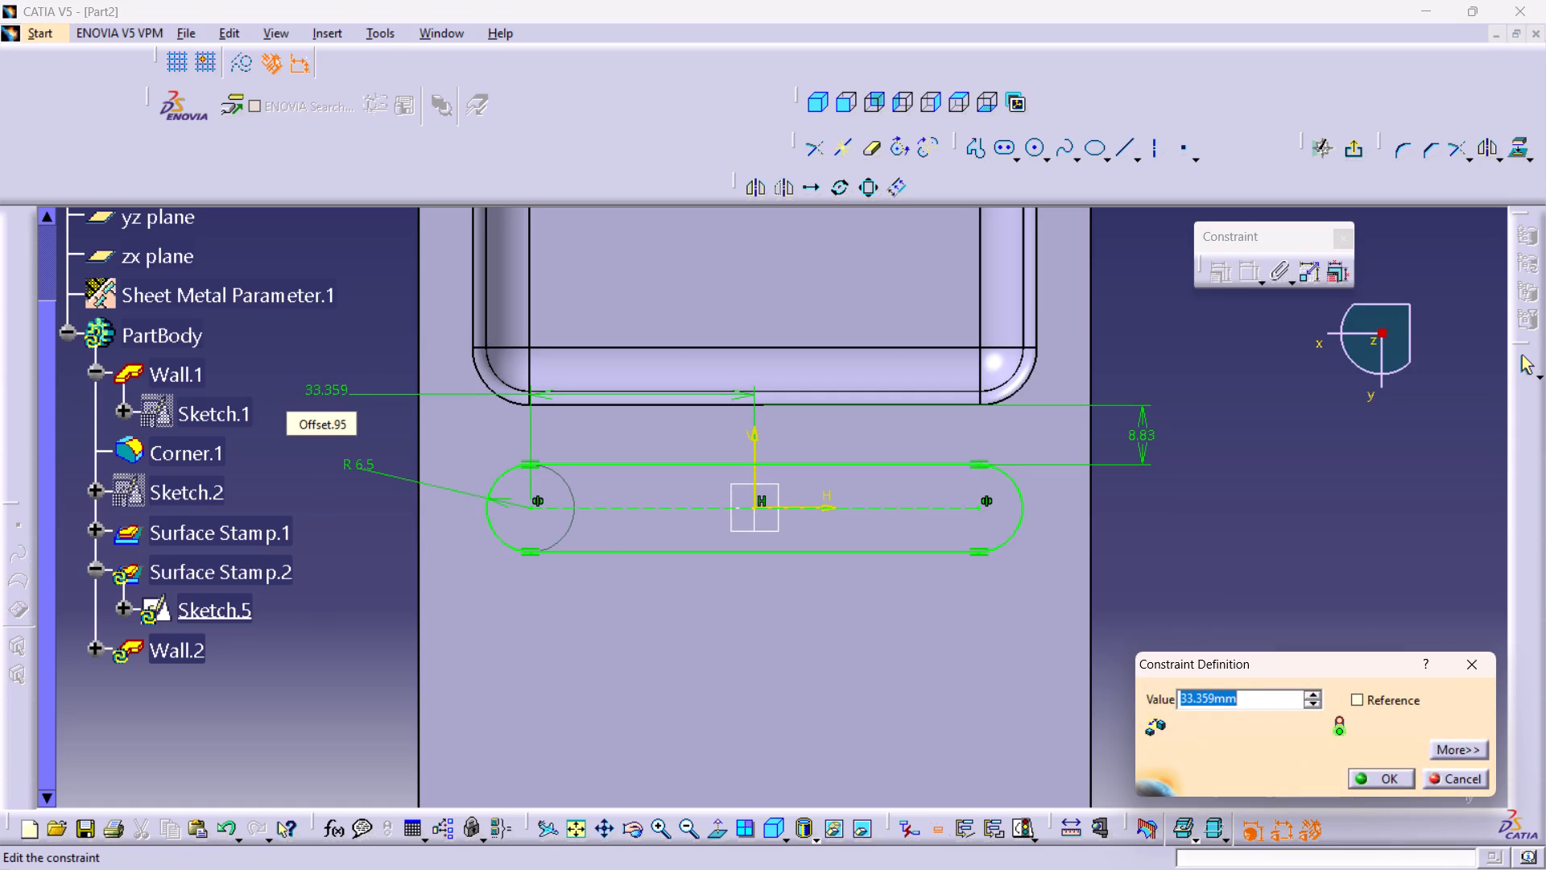
type("45")
key("Return")
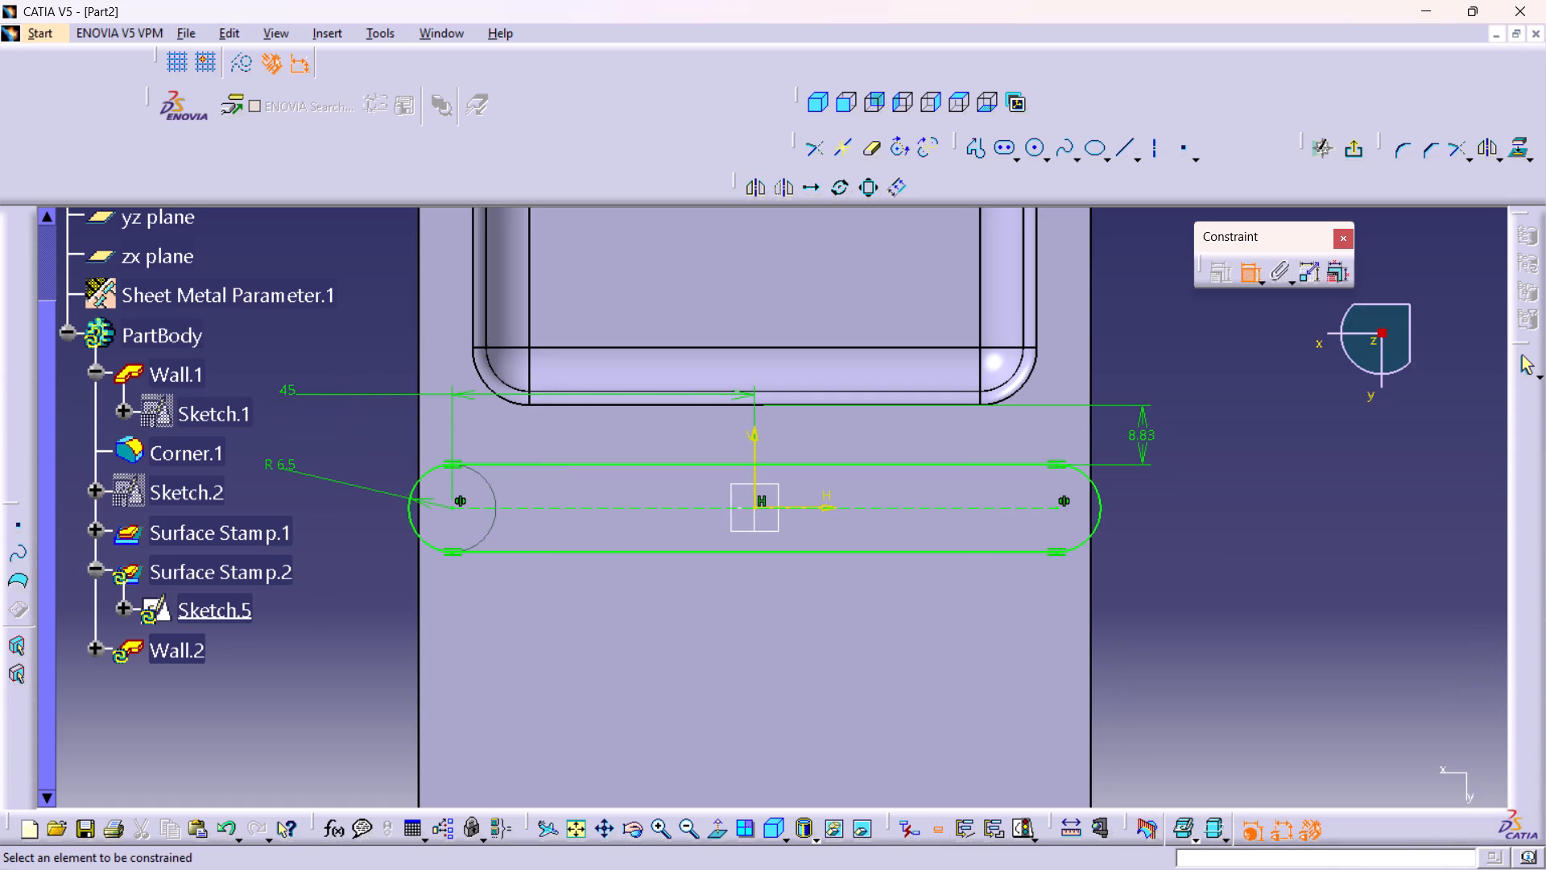
double_click(280, 389)
type("40")
key("Return")
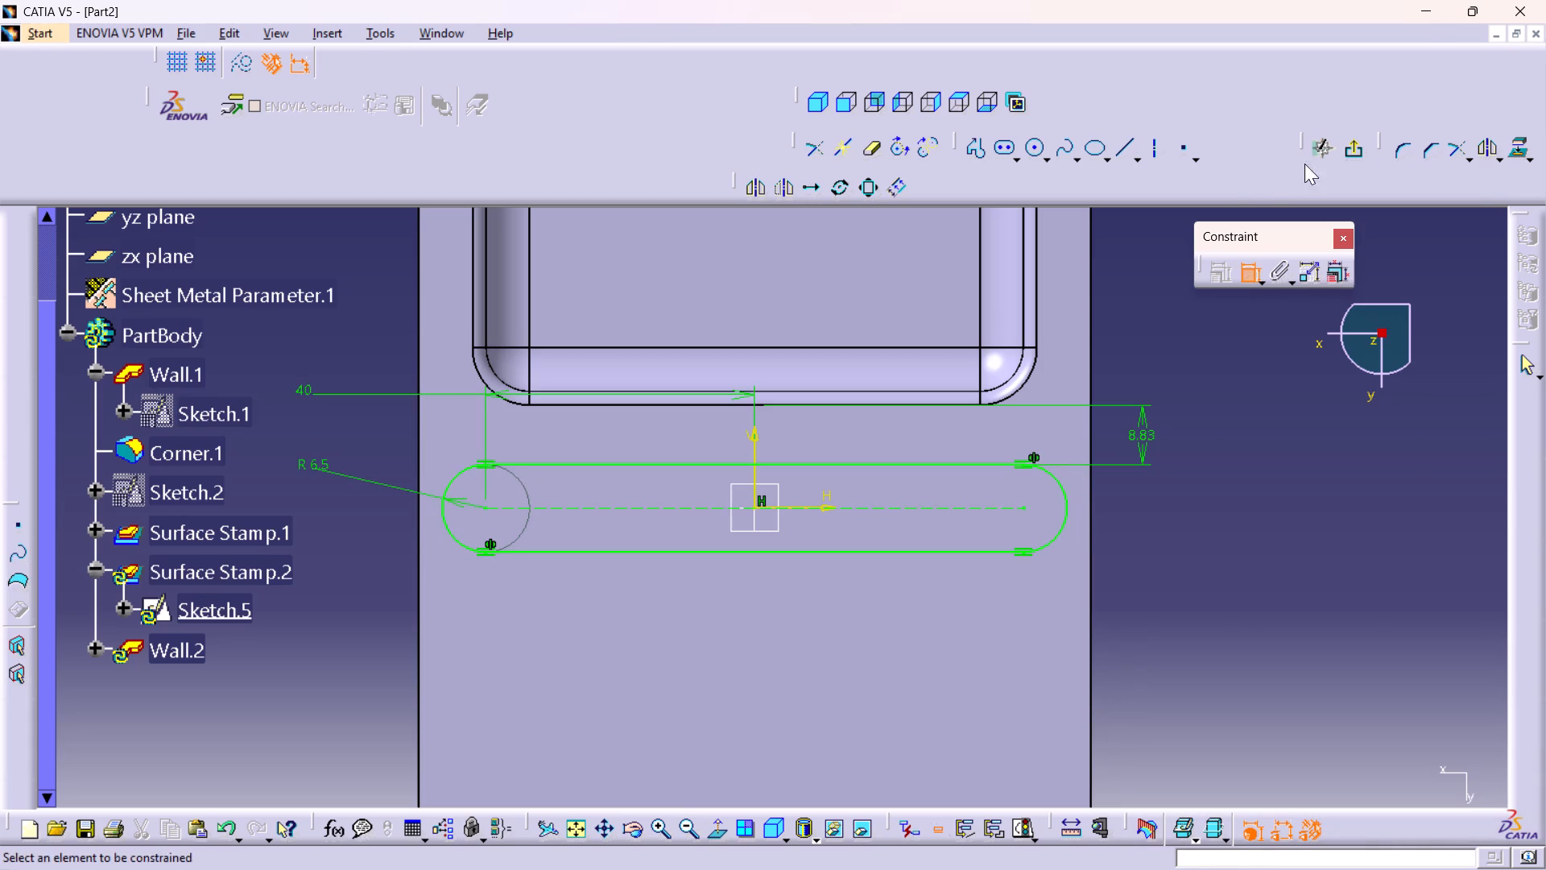
left_click(1354, 147)
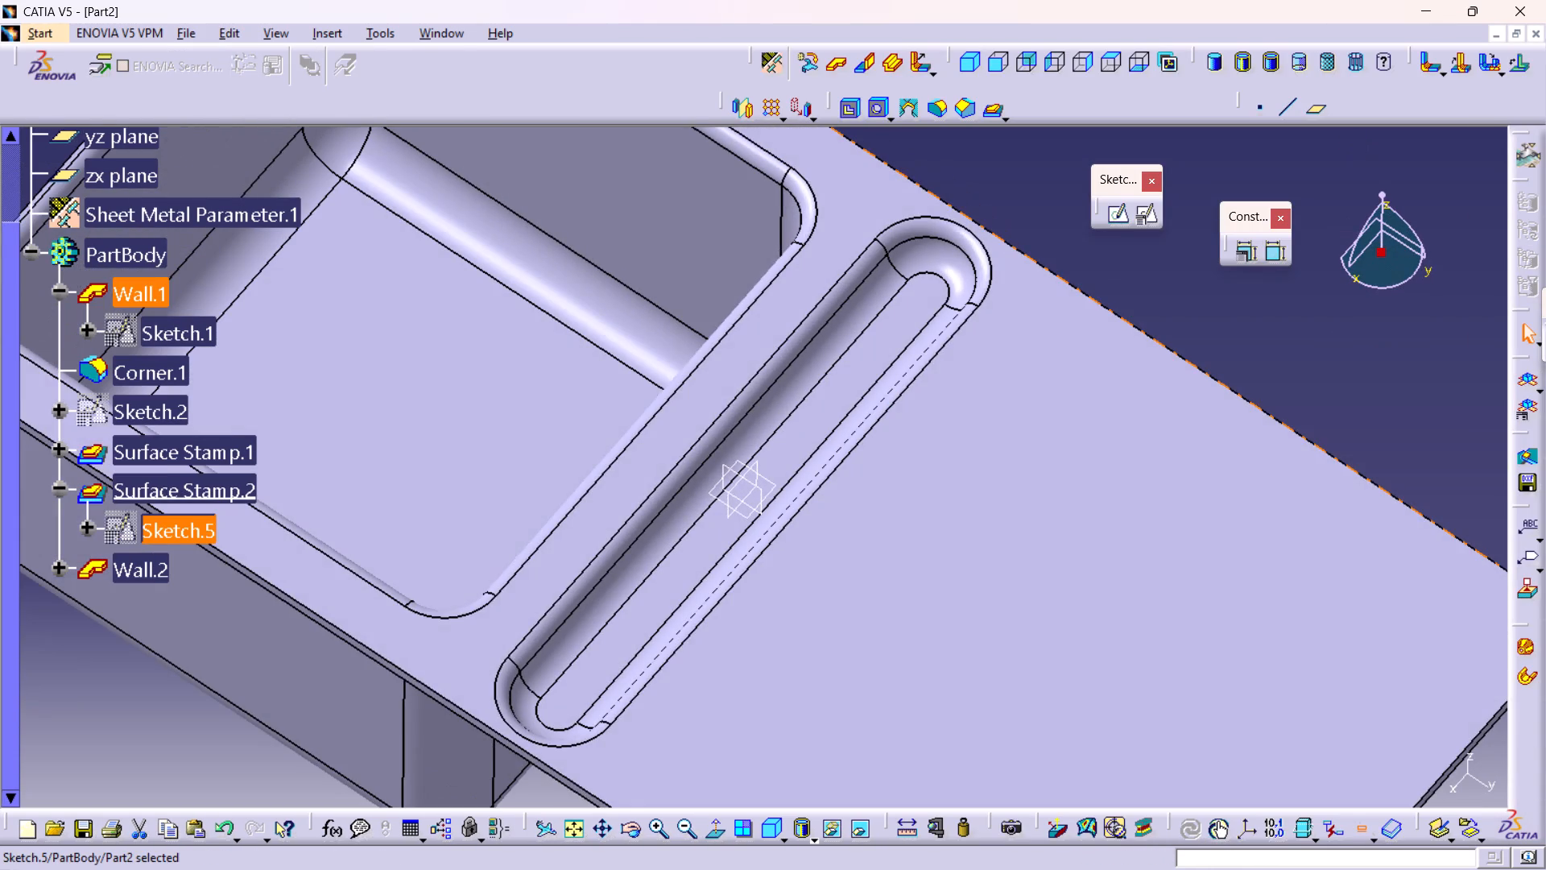
Start a rectangular pattern of the slot stamp, Surface Stamp.2, with 6 instances in the first direction.
middle_click_drag(907, 663, 948, 785)
right_click(907, 663)
left_click(1308, 503)
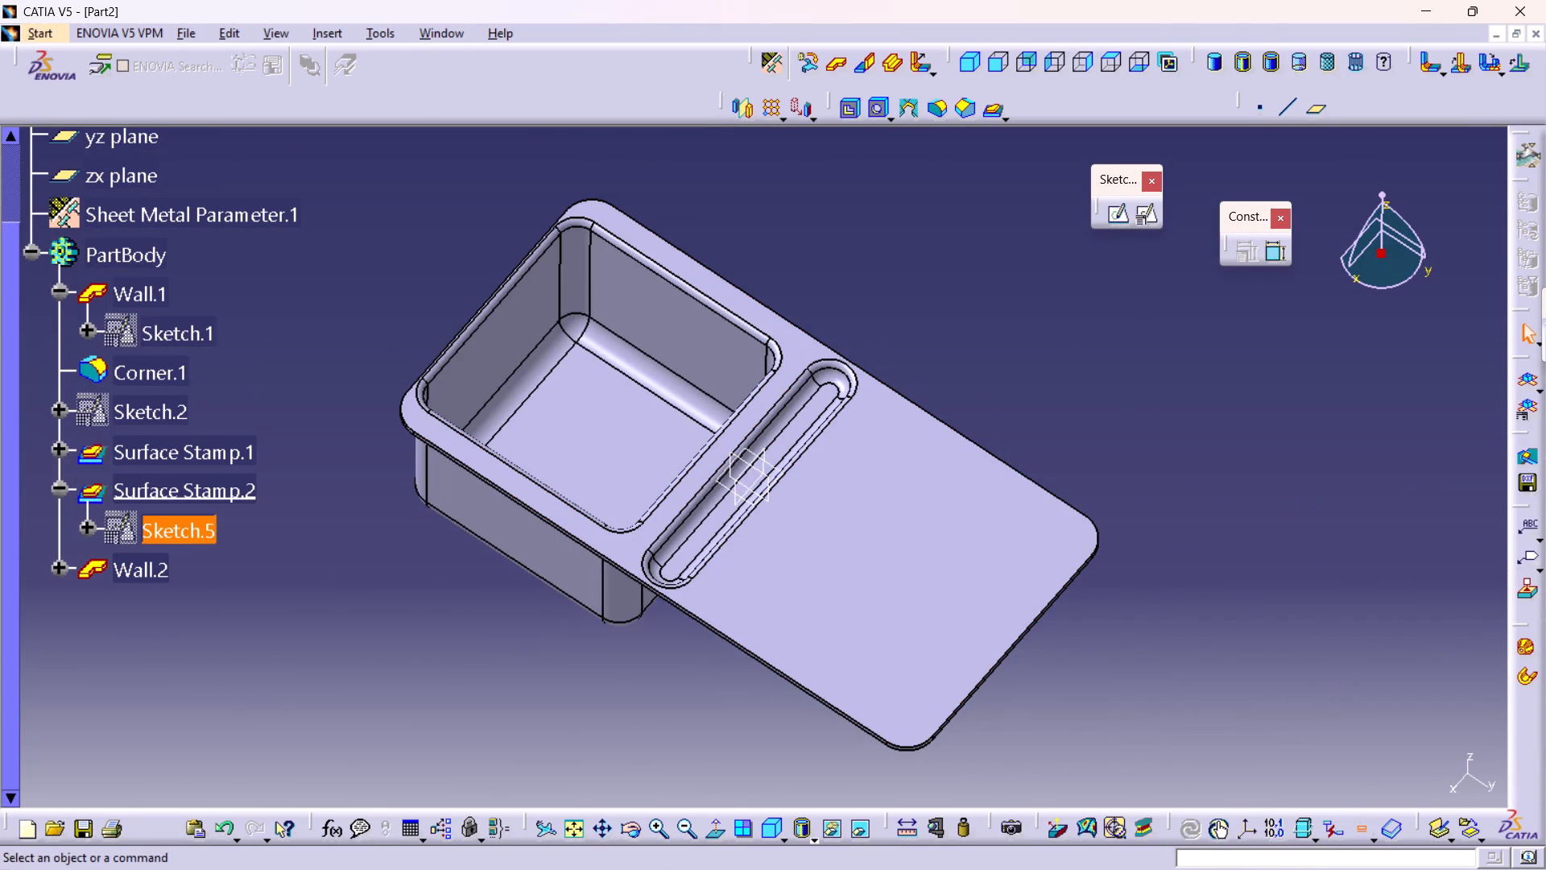
left_click(188, 500)
left_click(767, 104)
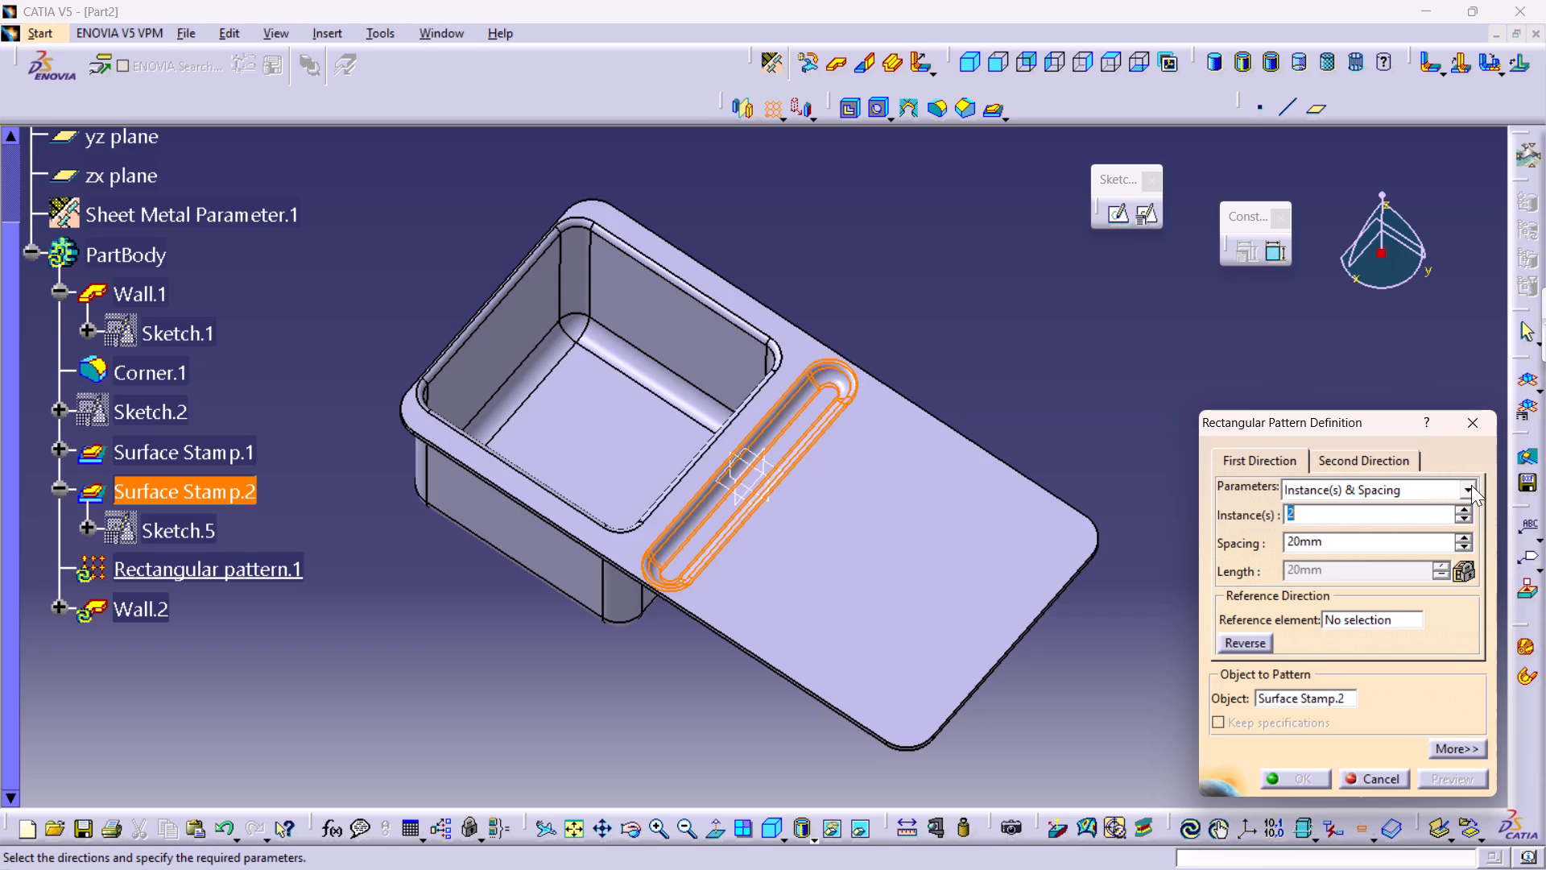
double_click(1301, 515)
key("6")
Define the pattern by Spacing & Length, with 15 mm spacing and the Y Axis as reference direction.
left_click(1471, 490)
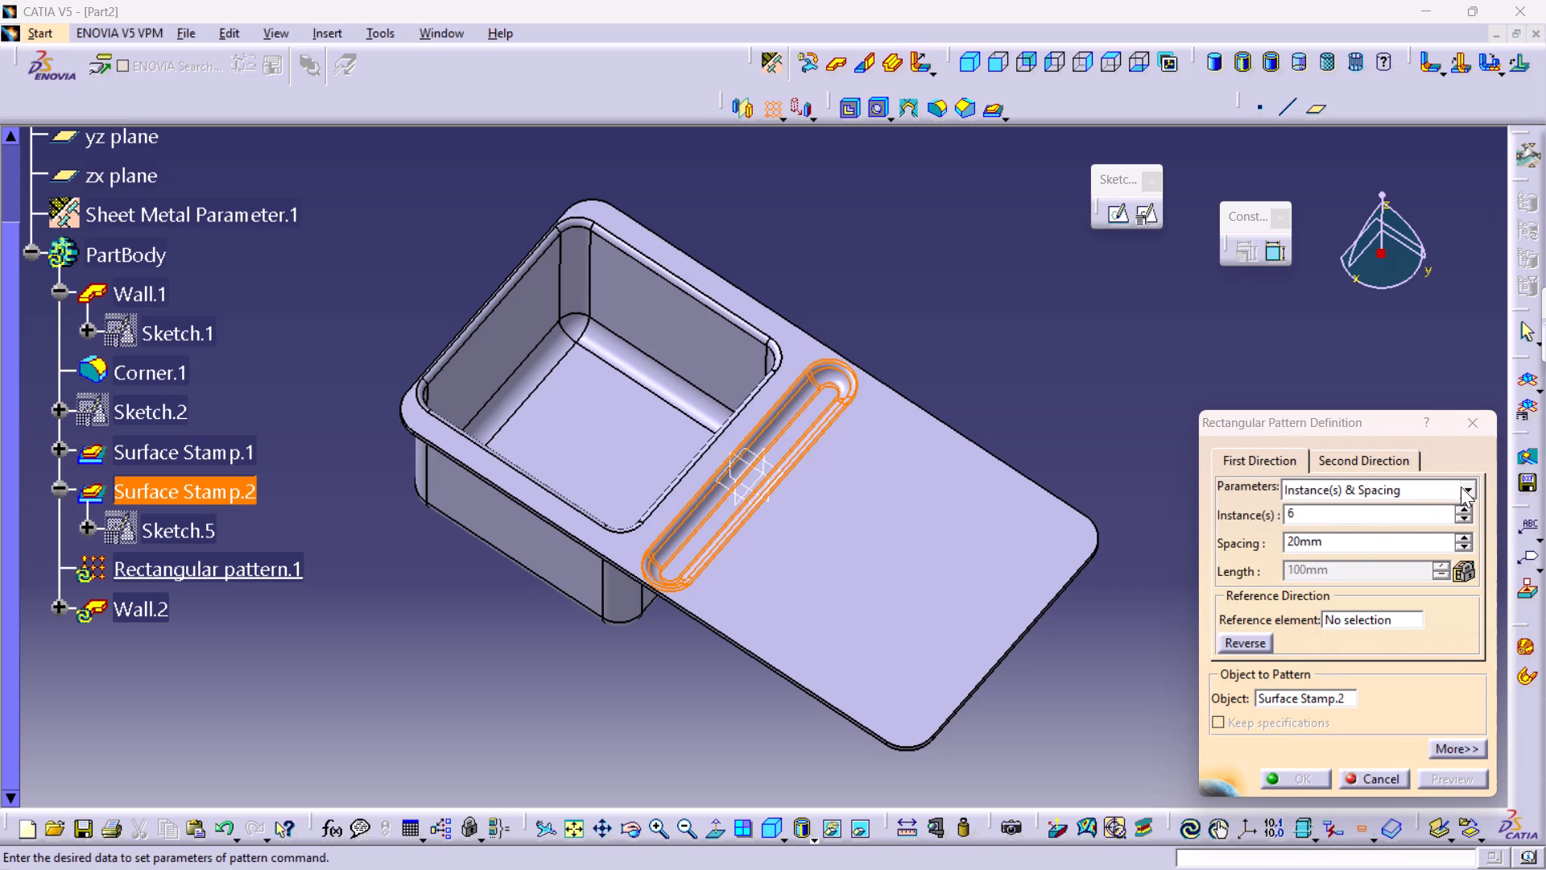
left_click(1461, 487)
left_click(1346, 533)
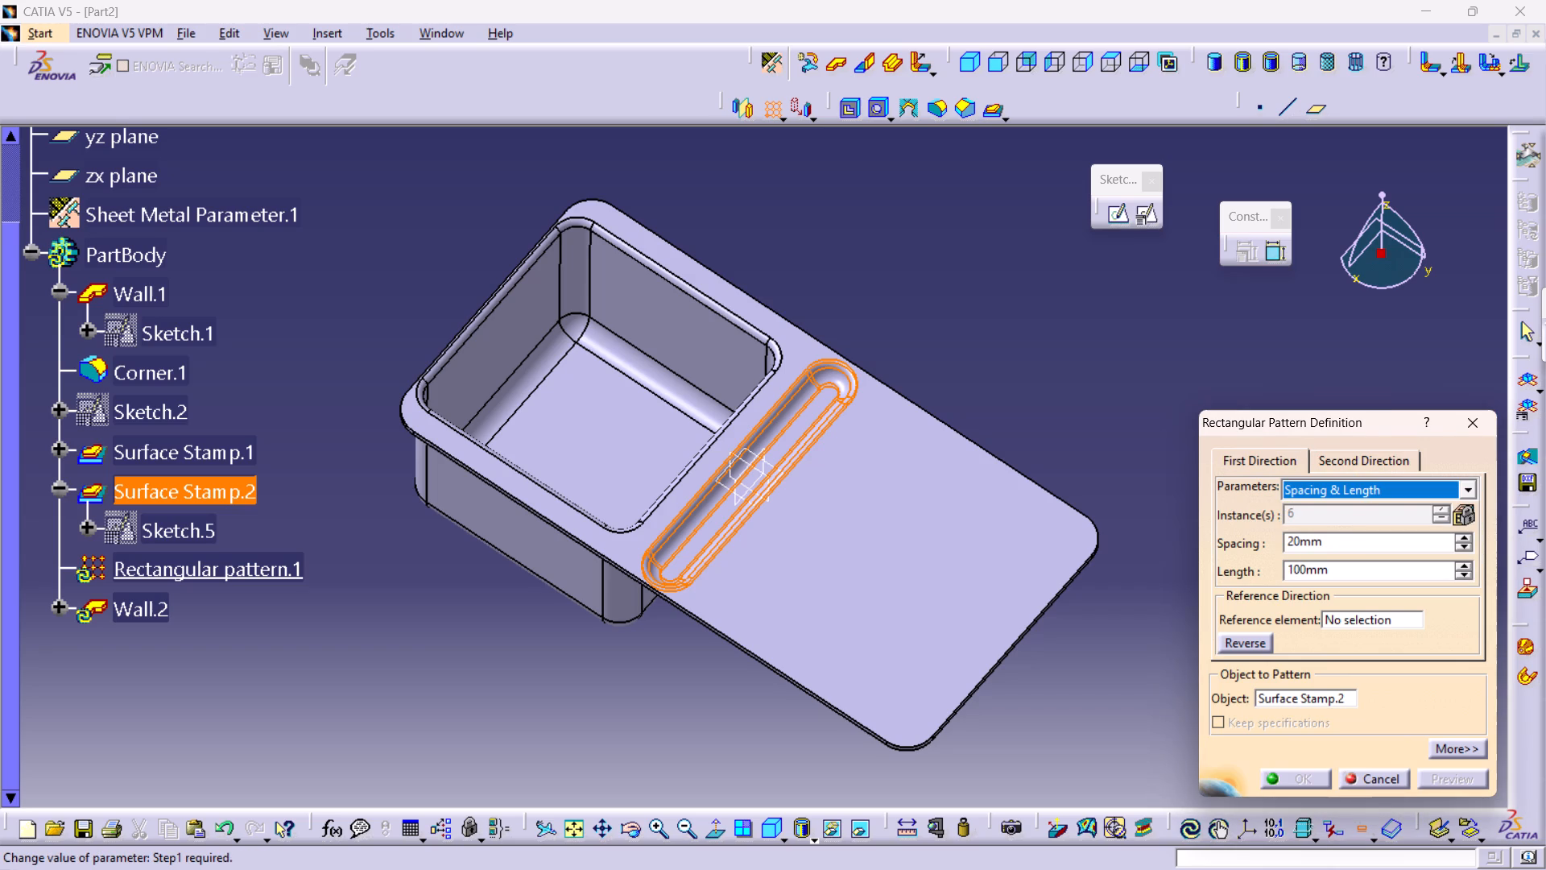
double_click(1334, 542)
key("1")
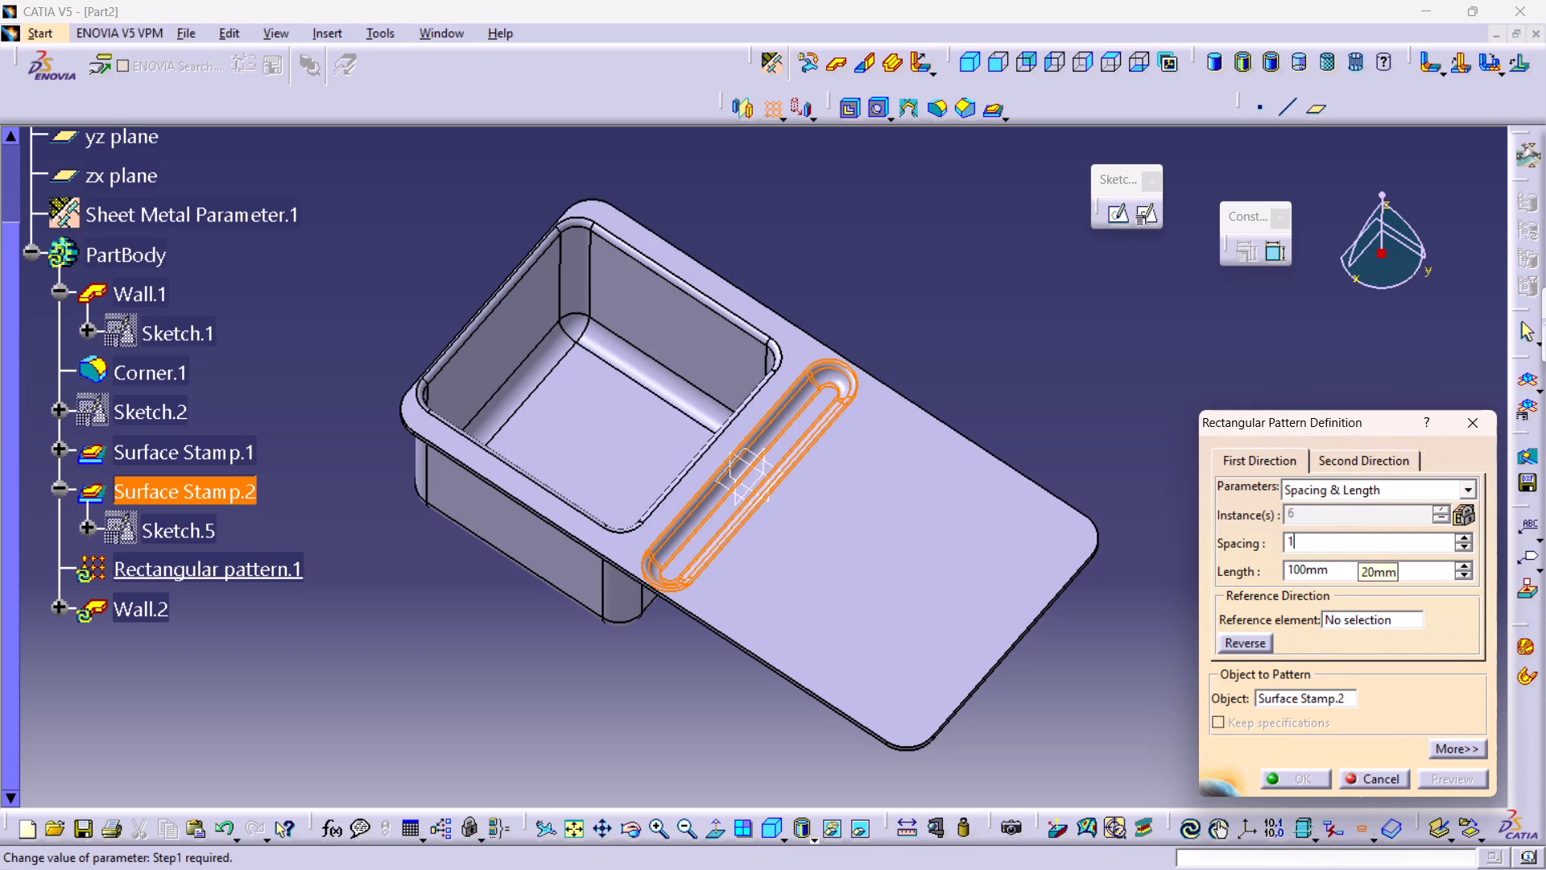
key("BackSpace")
type("15")
right_click(1358, 619)
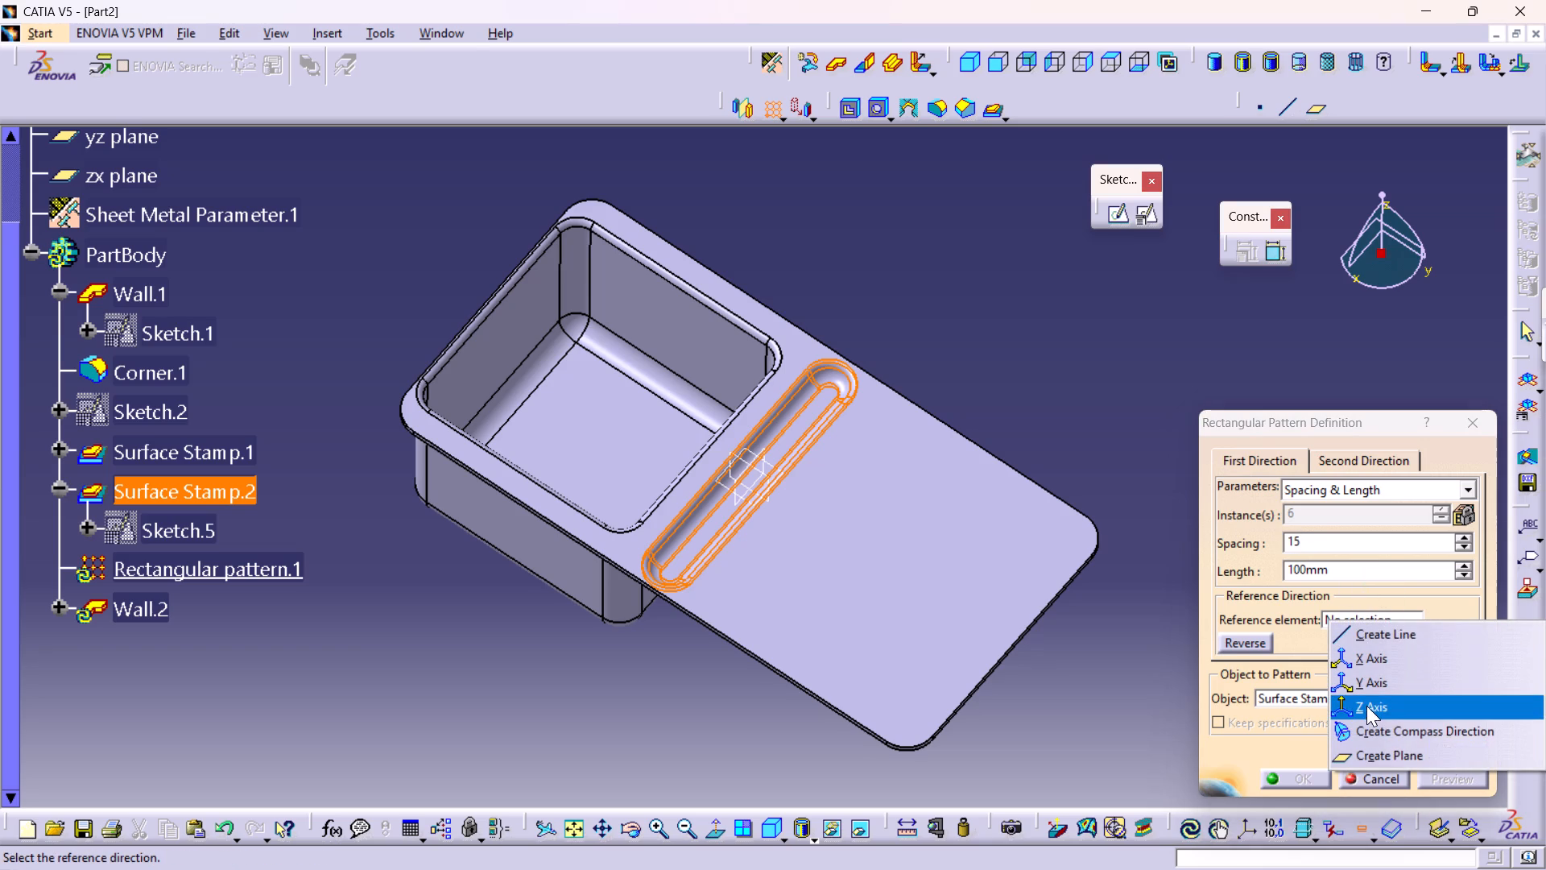
left_click(1362, 692)
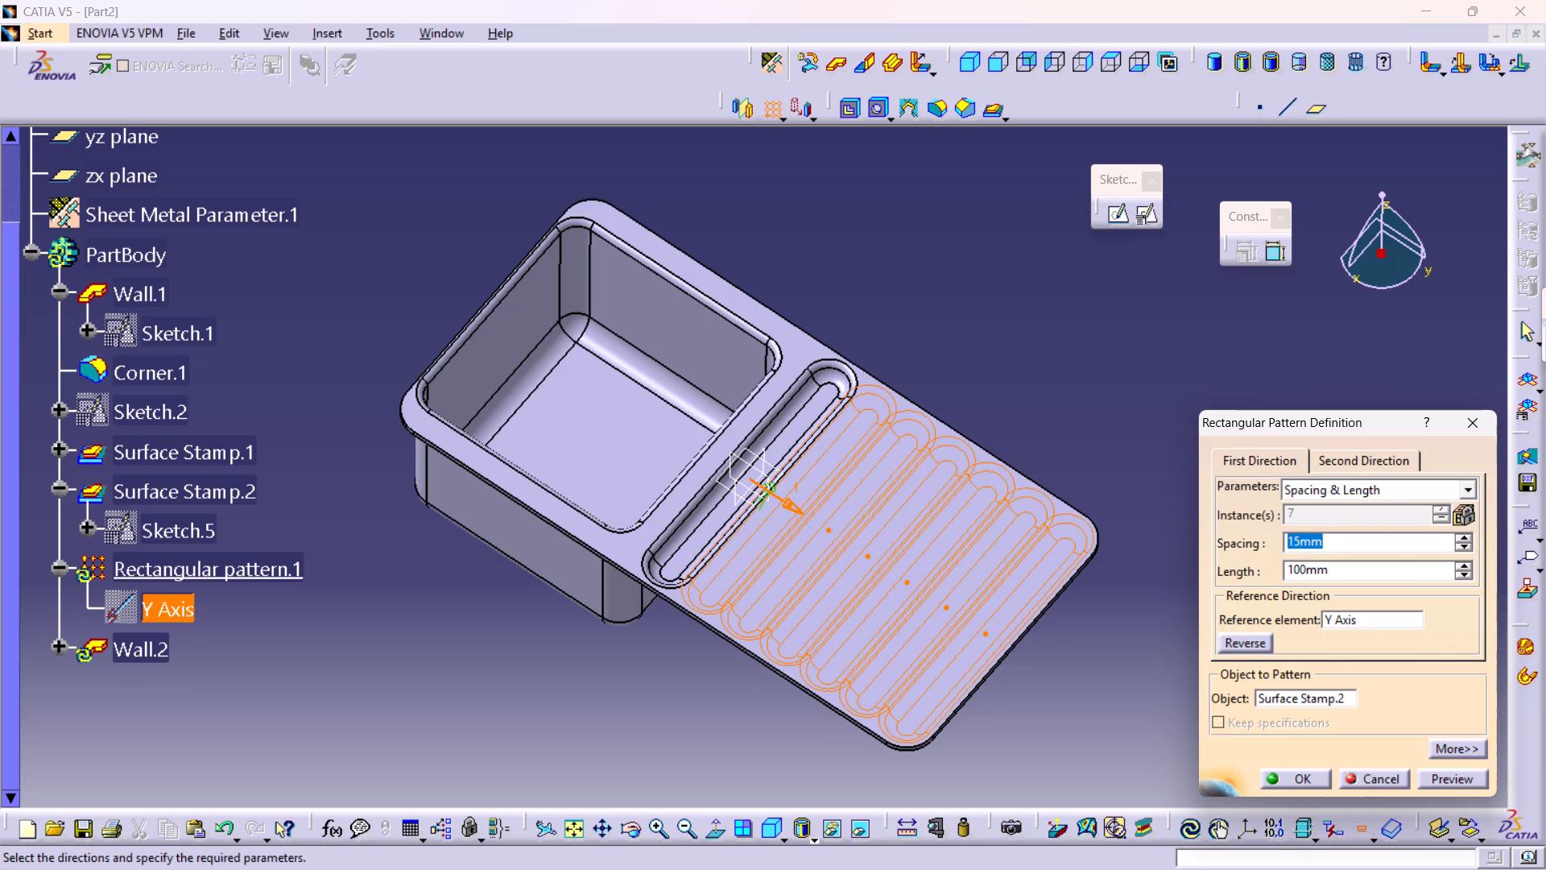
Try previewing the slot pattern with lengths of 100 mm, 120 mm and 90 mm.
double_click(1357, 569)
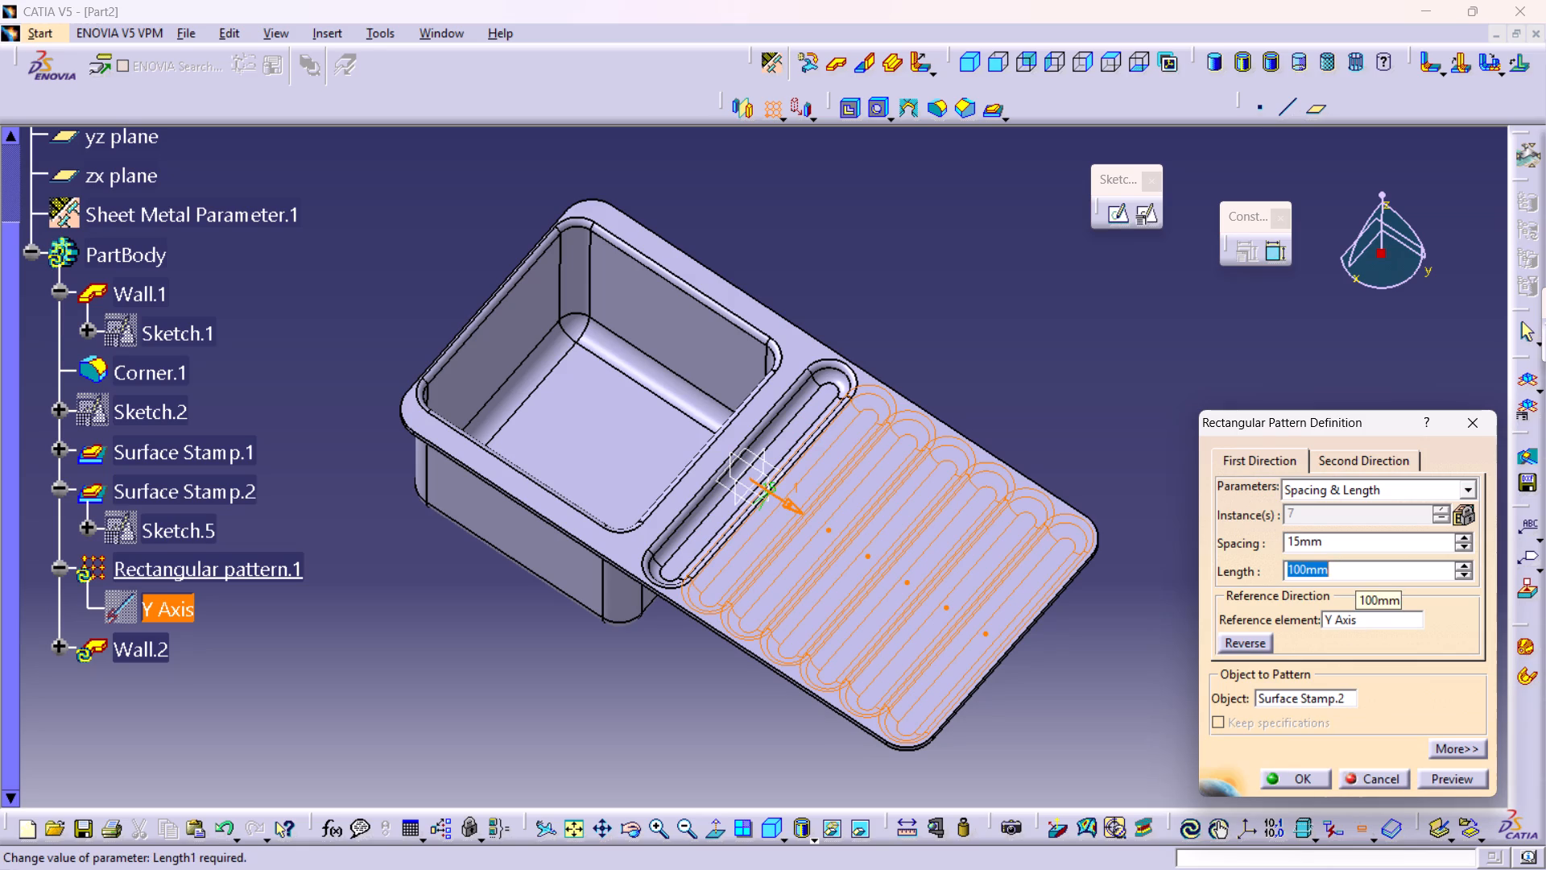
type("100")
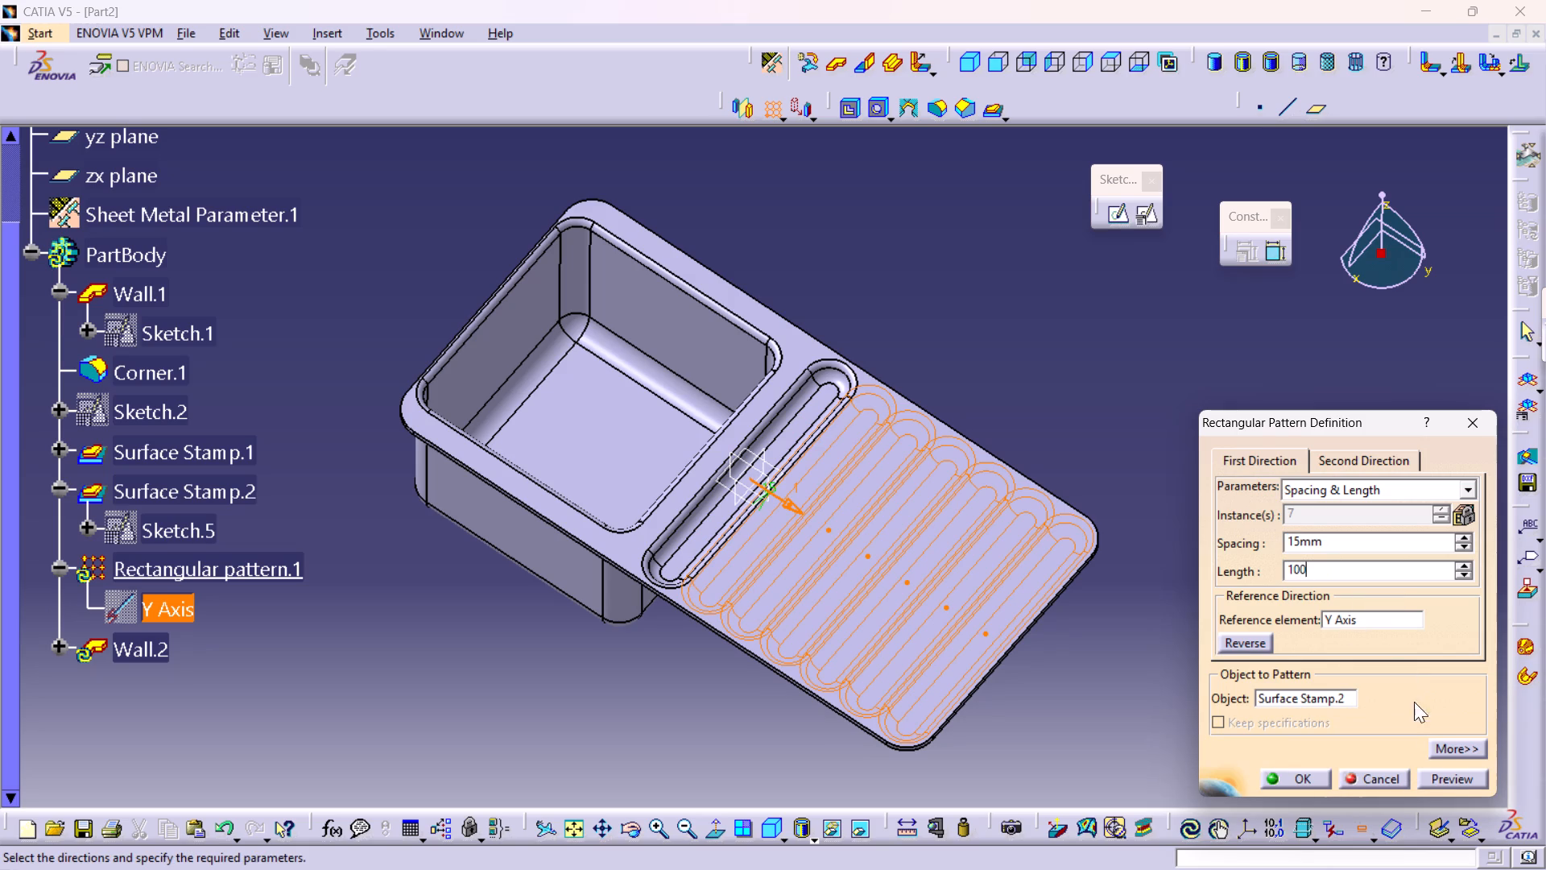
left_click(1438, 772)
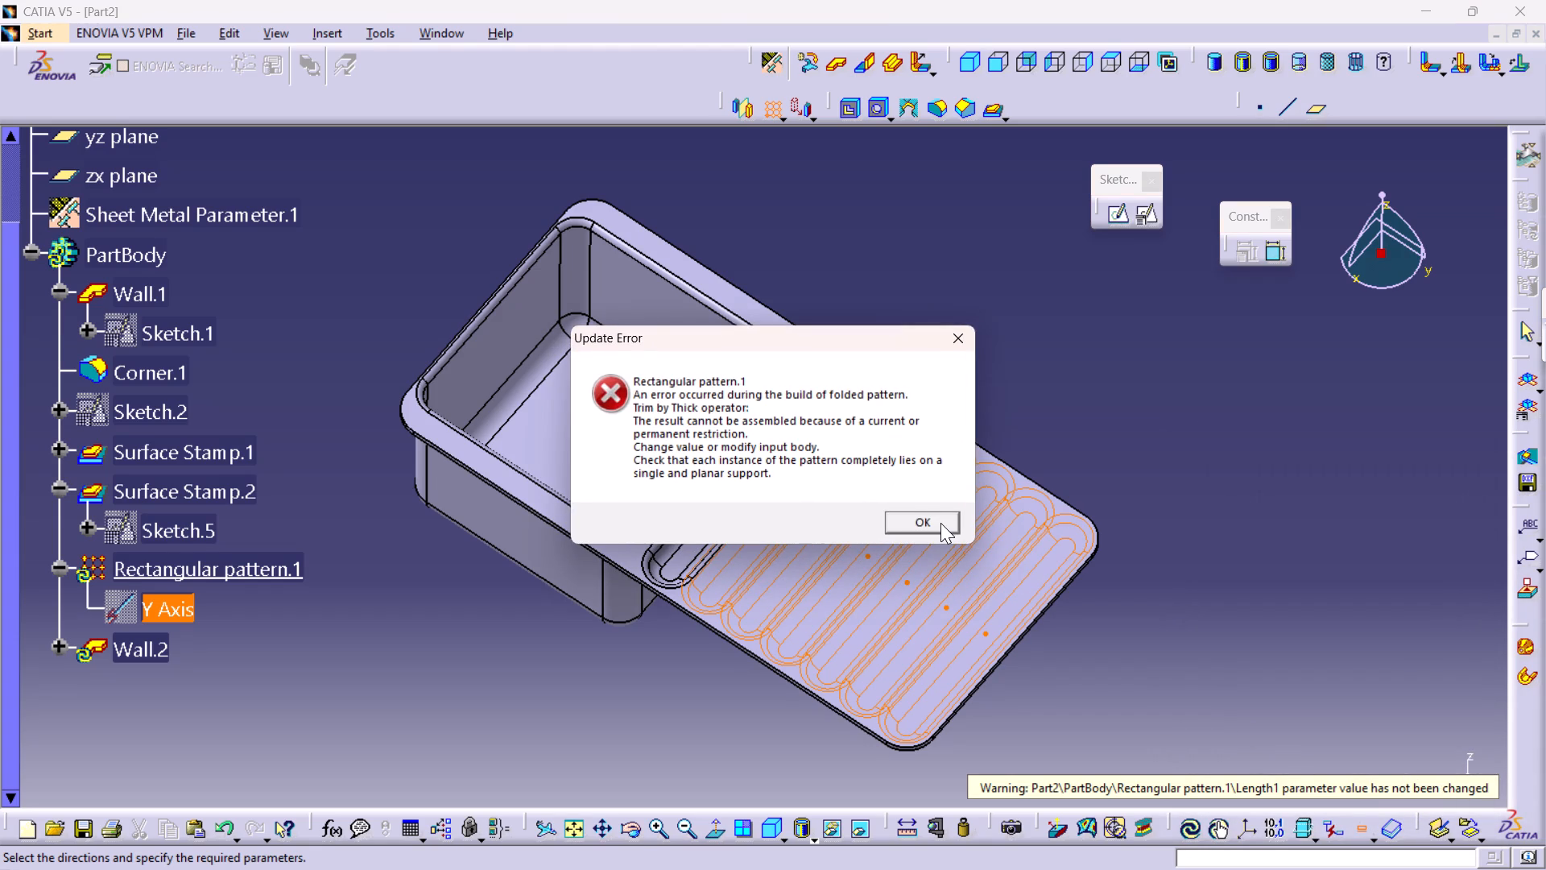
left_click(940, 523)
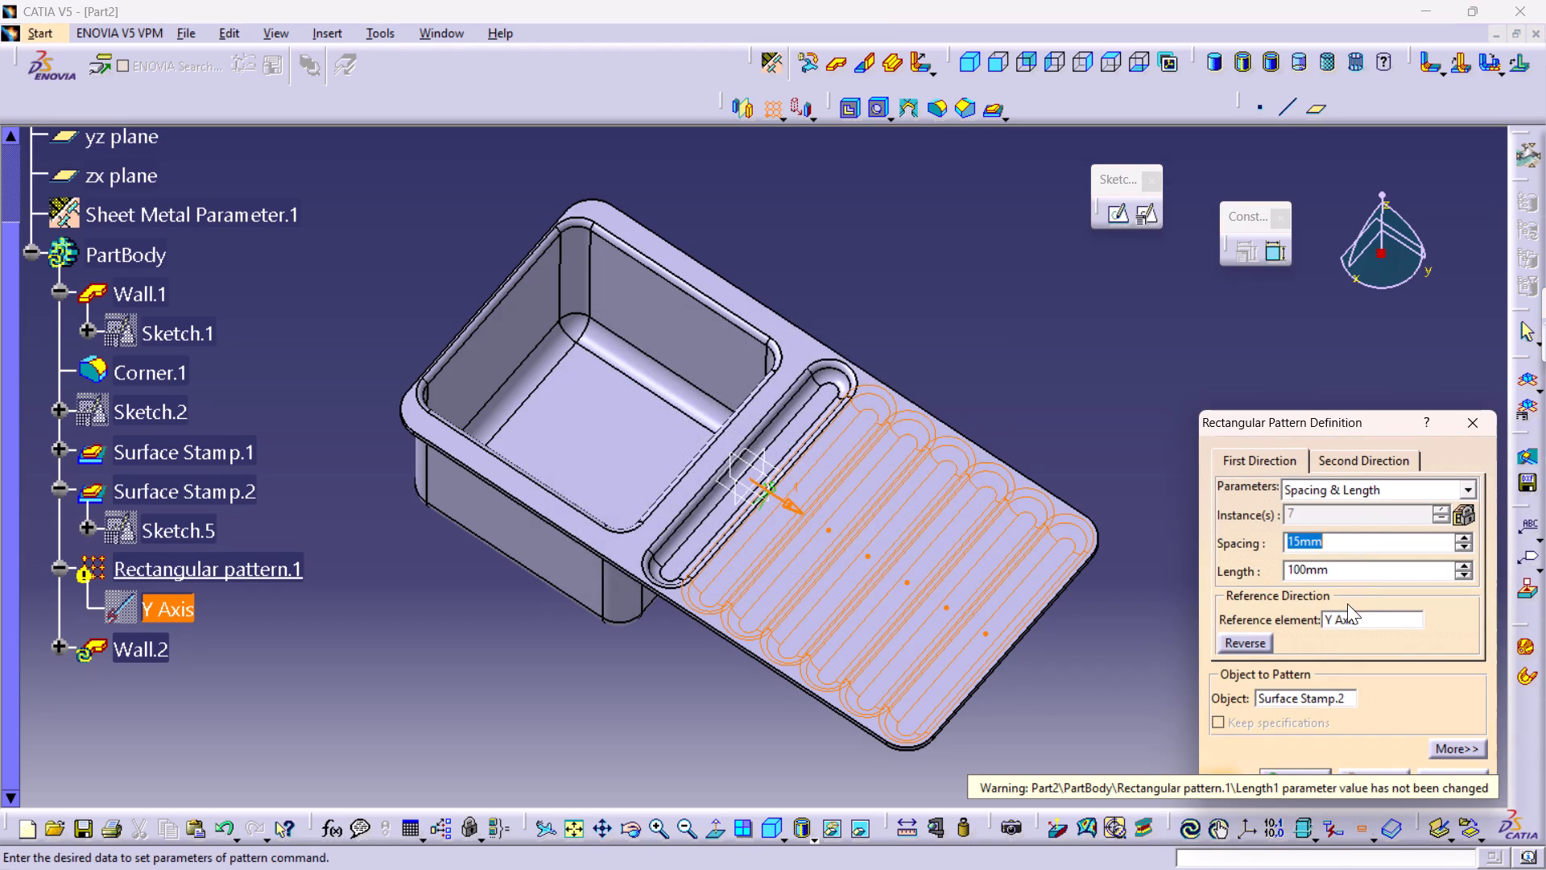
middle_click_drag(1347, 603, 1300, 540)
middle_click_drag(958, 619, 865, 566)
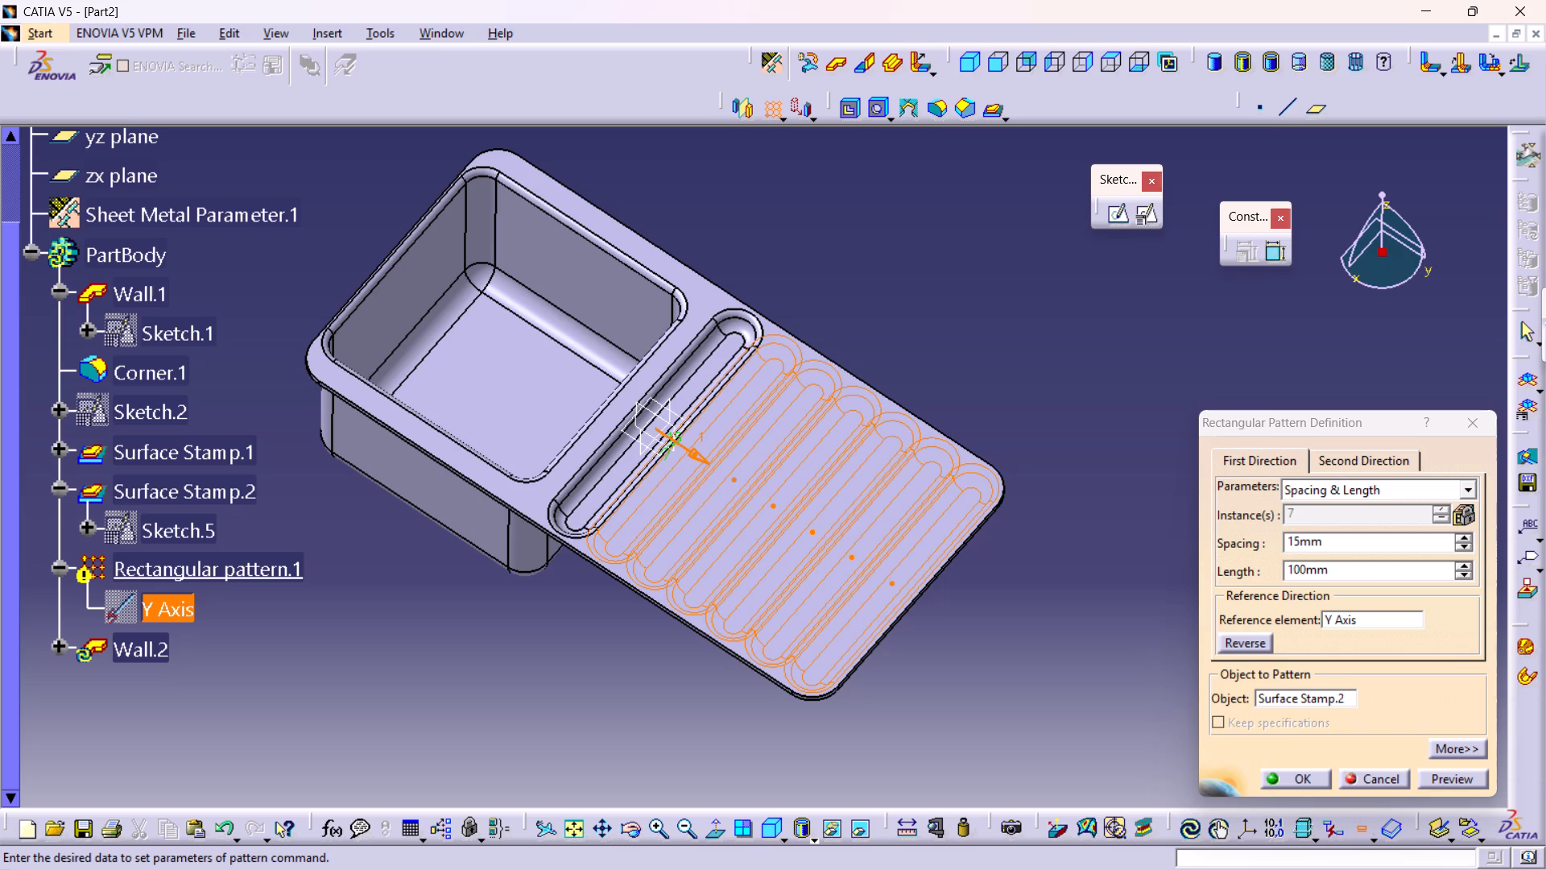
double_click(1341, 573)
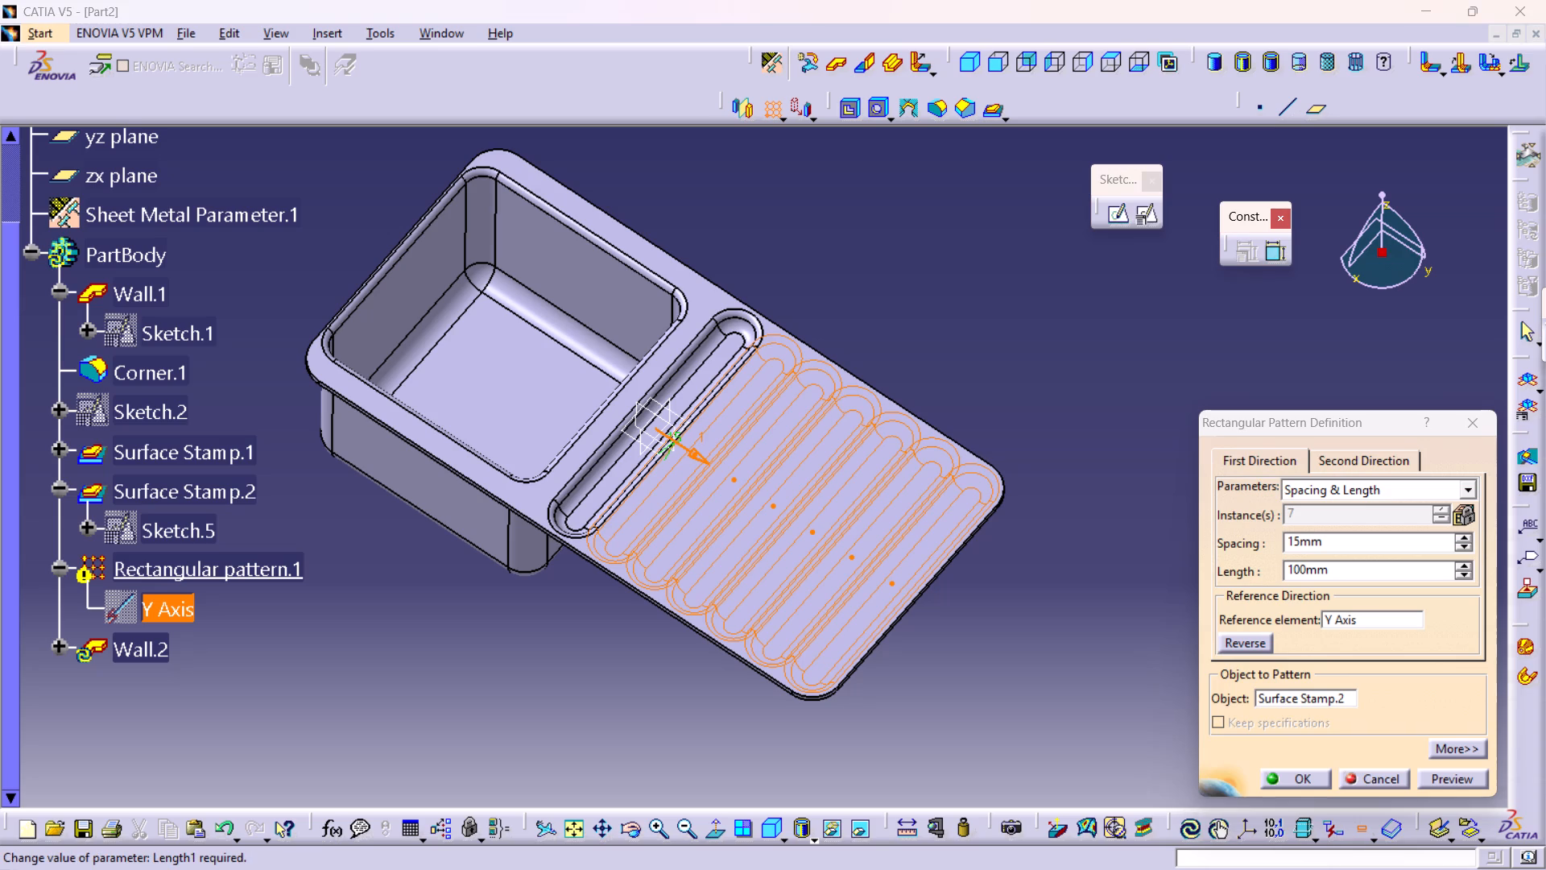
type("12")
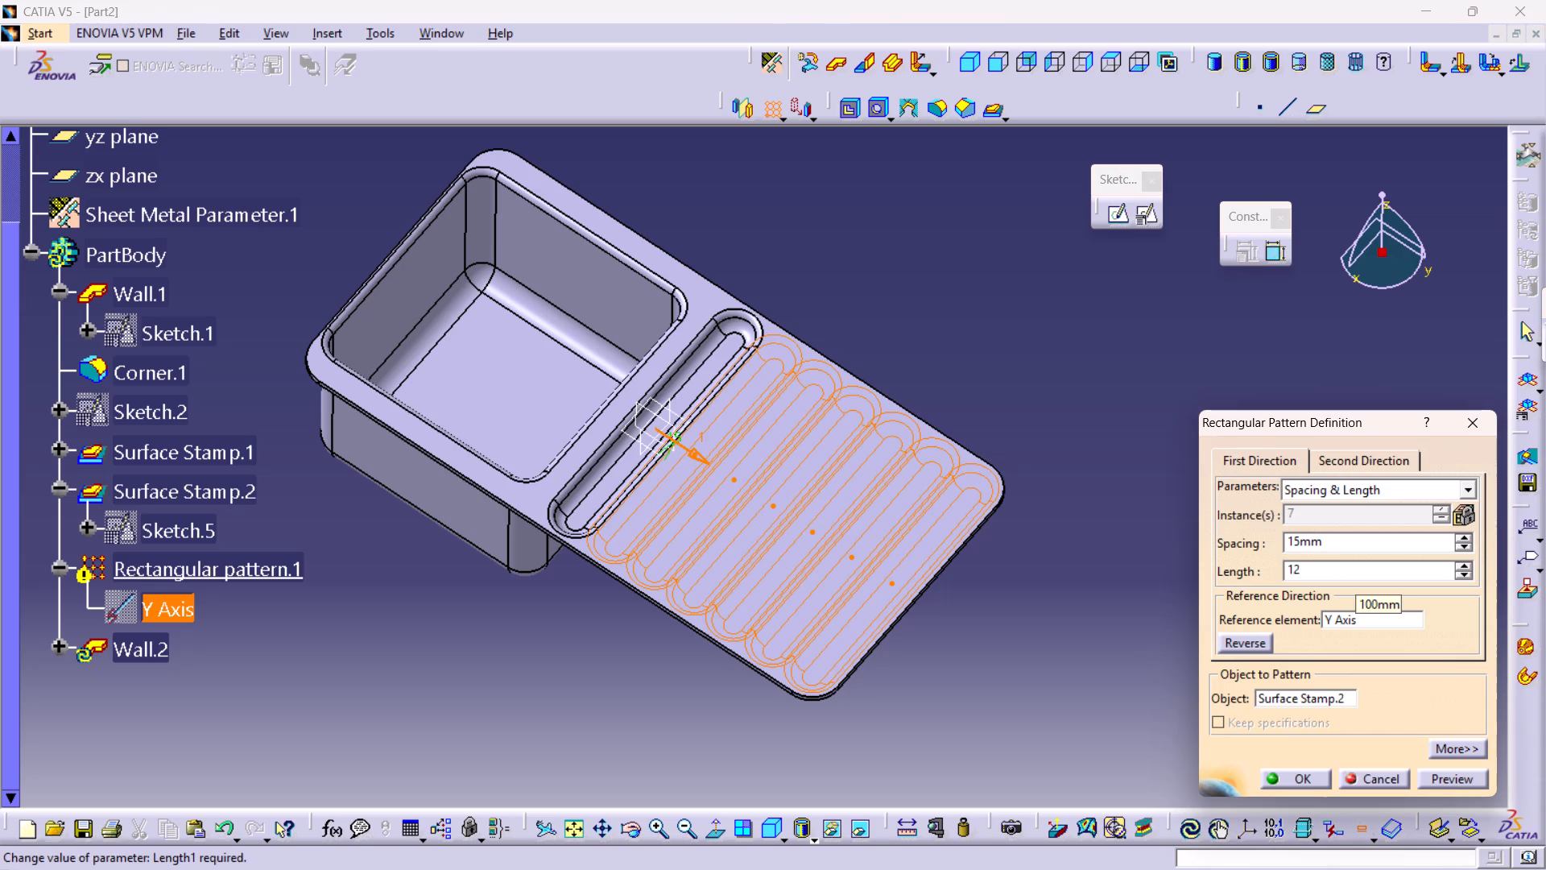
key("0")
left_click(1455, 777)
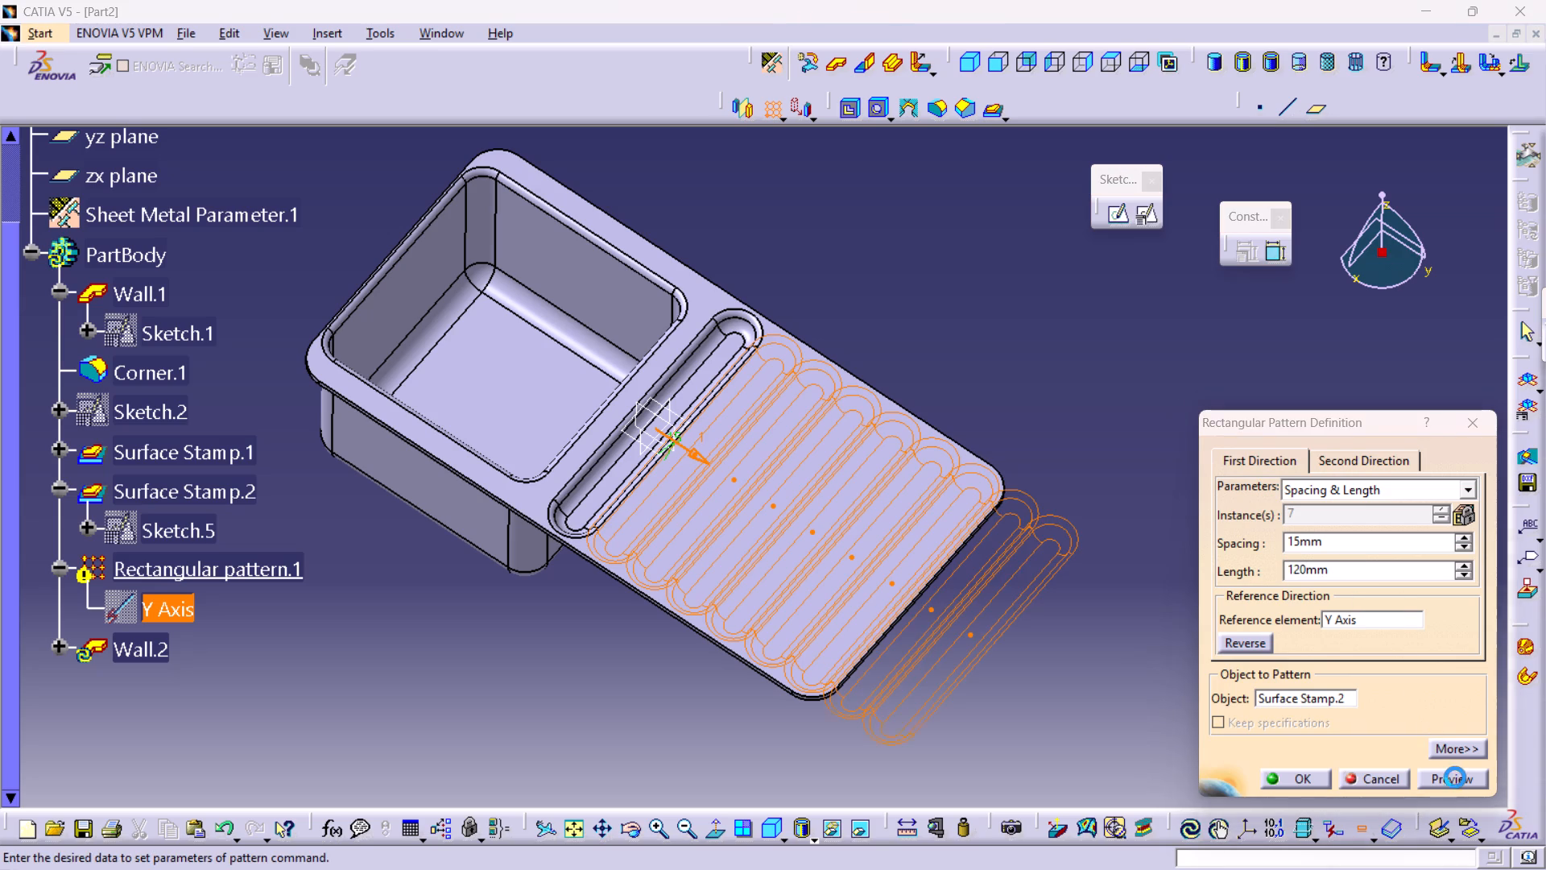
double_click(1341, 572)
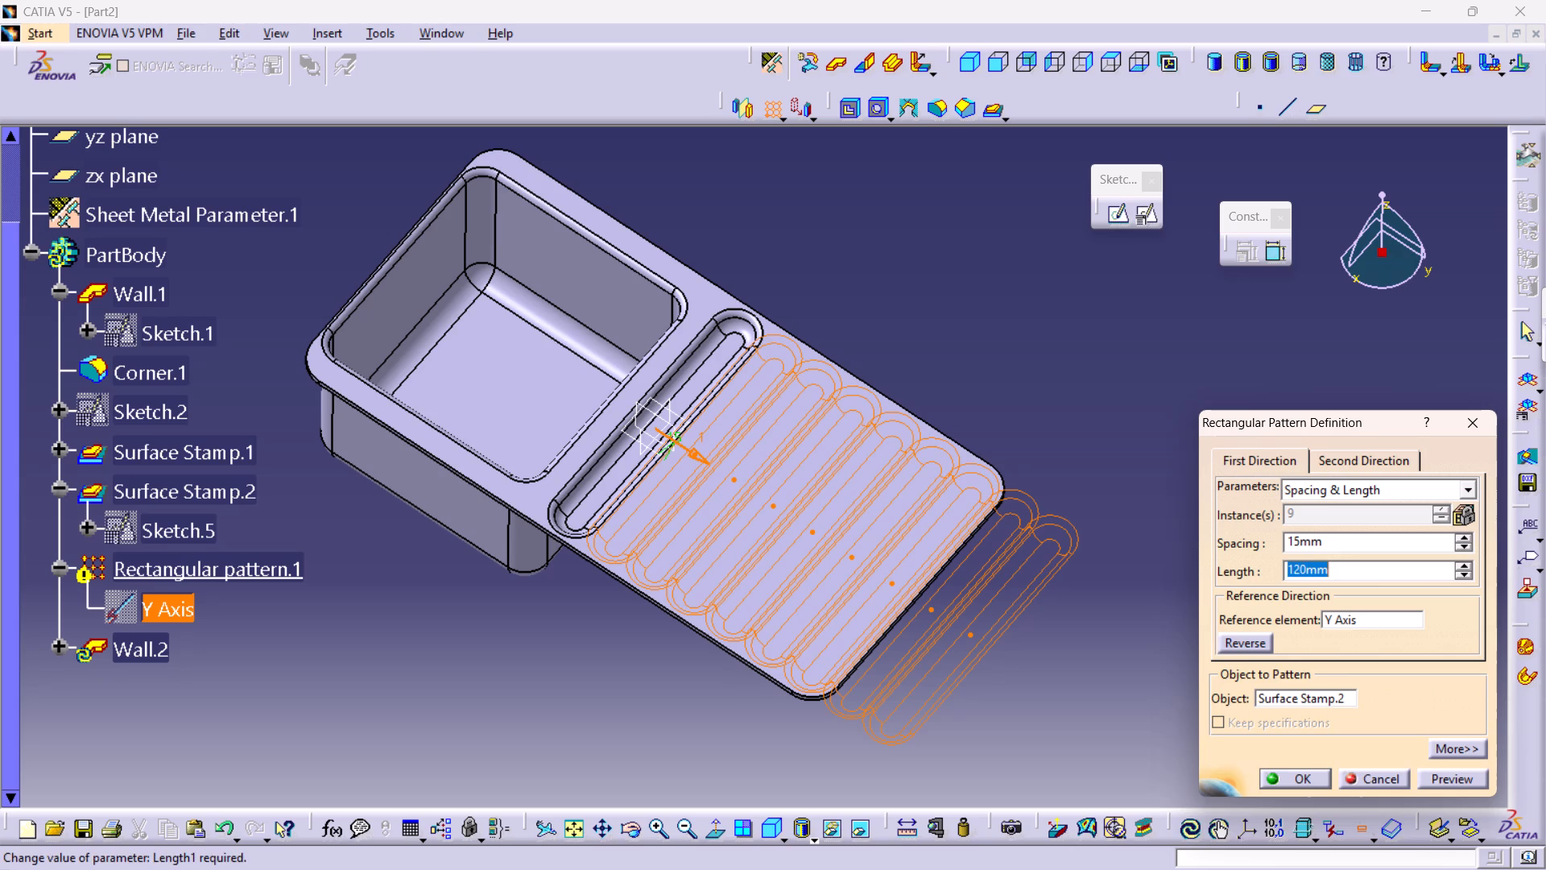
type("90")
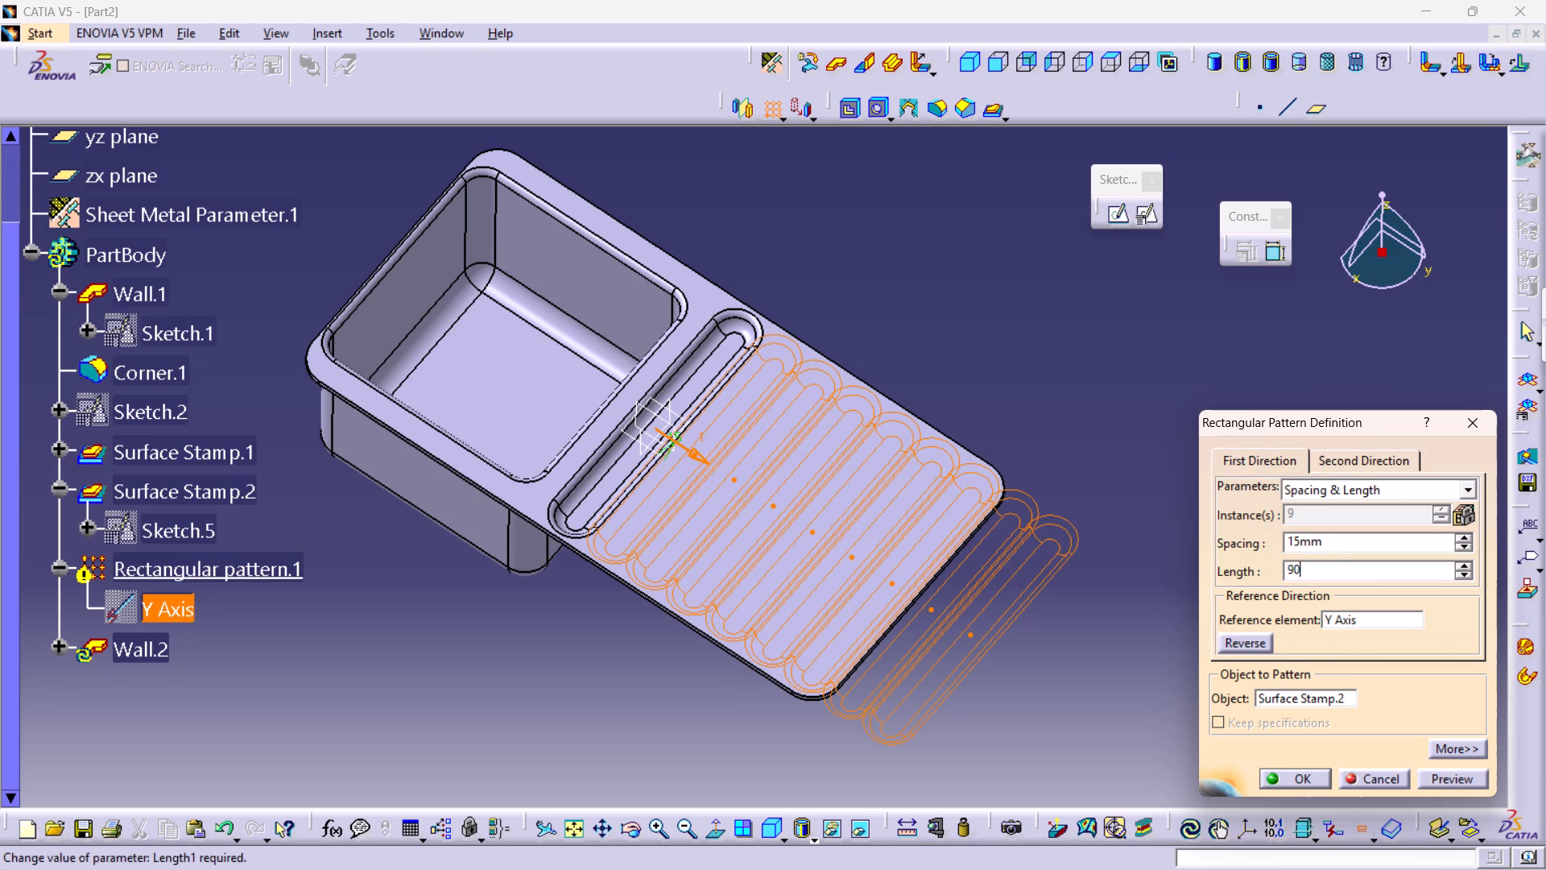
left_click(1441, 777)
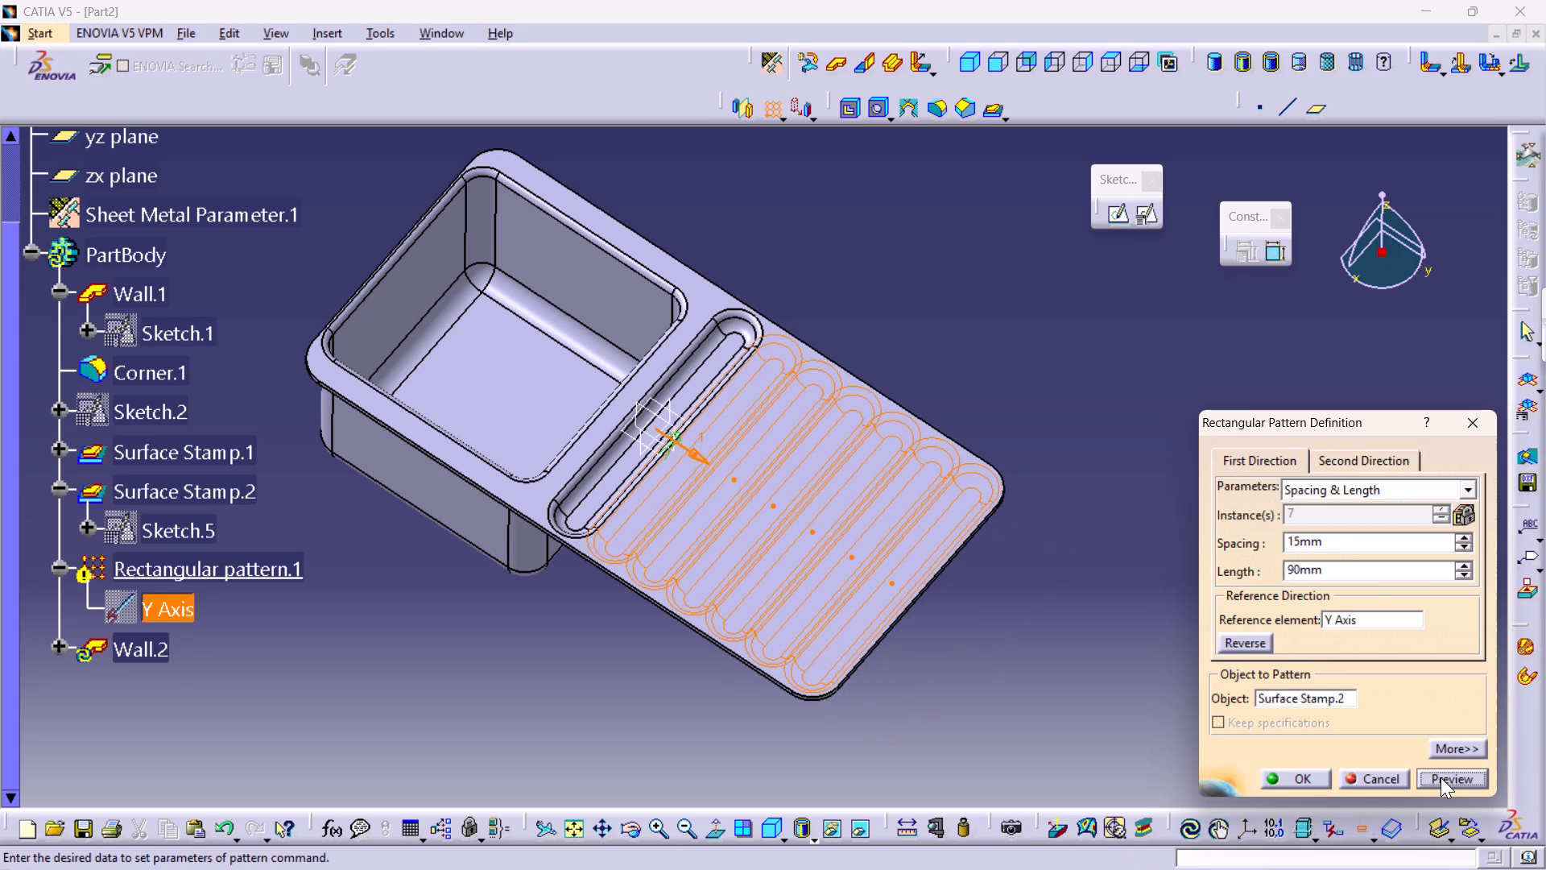
Set the pattern's length to 80 mm and its spacing to 20 mm, and create the slot pattern.
double_click(1342, 567)
type("80")
left_click(1446, 777)
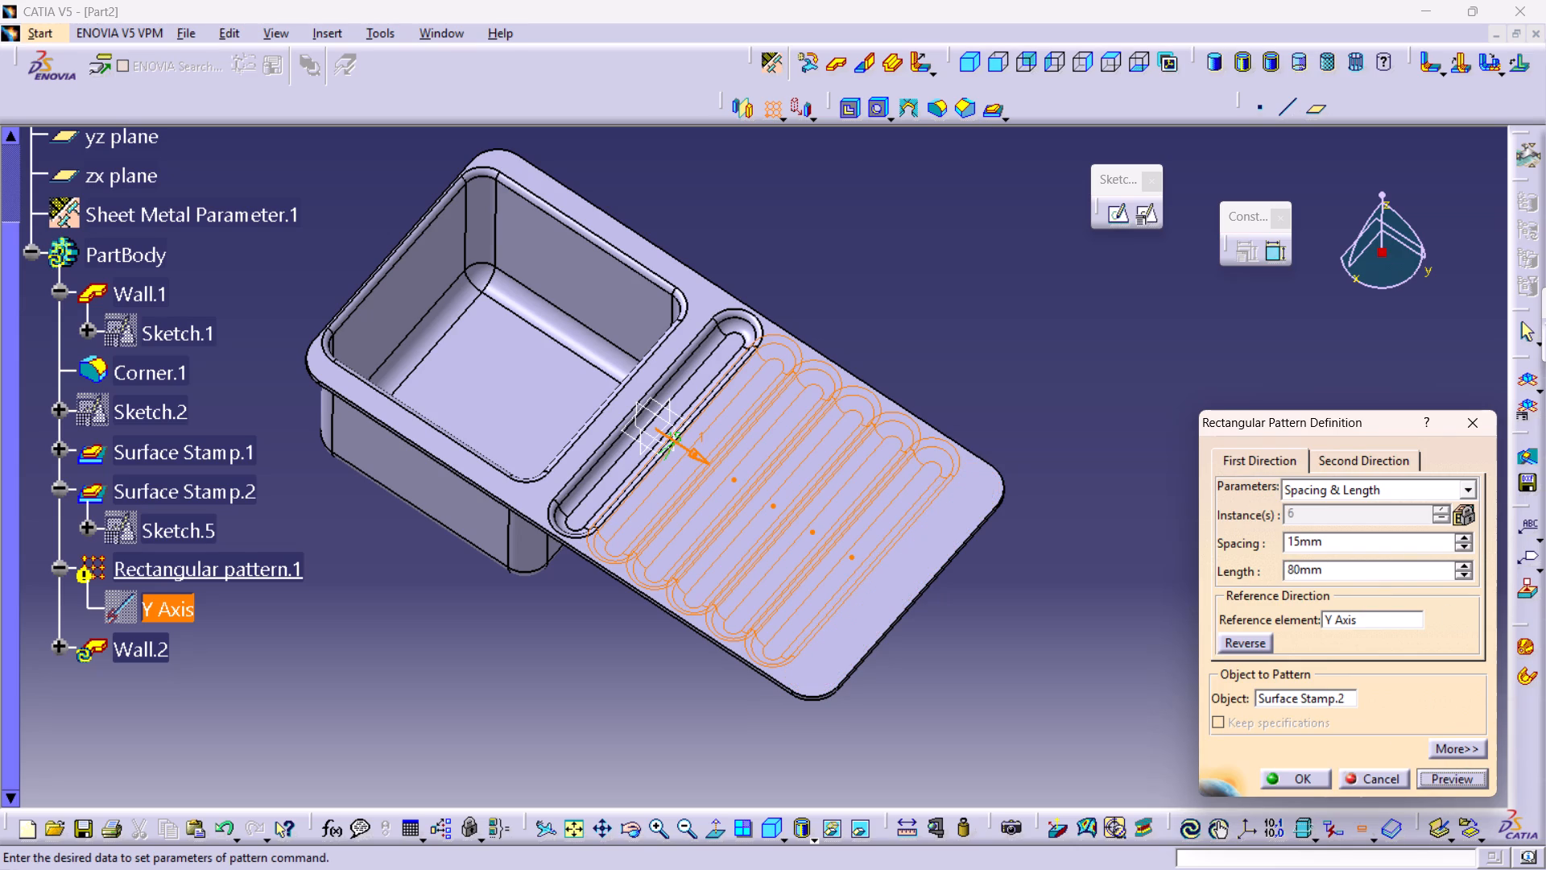
double_click(1336, 542)
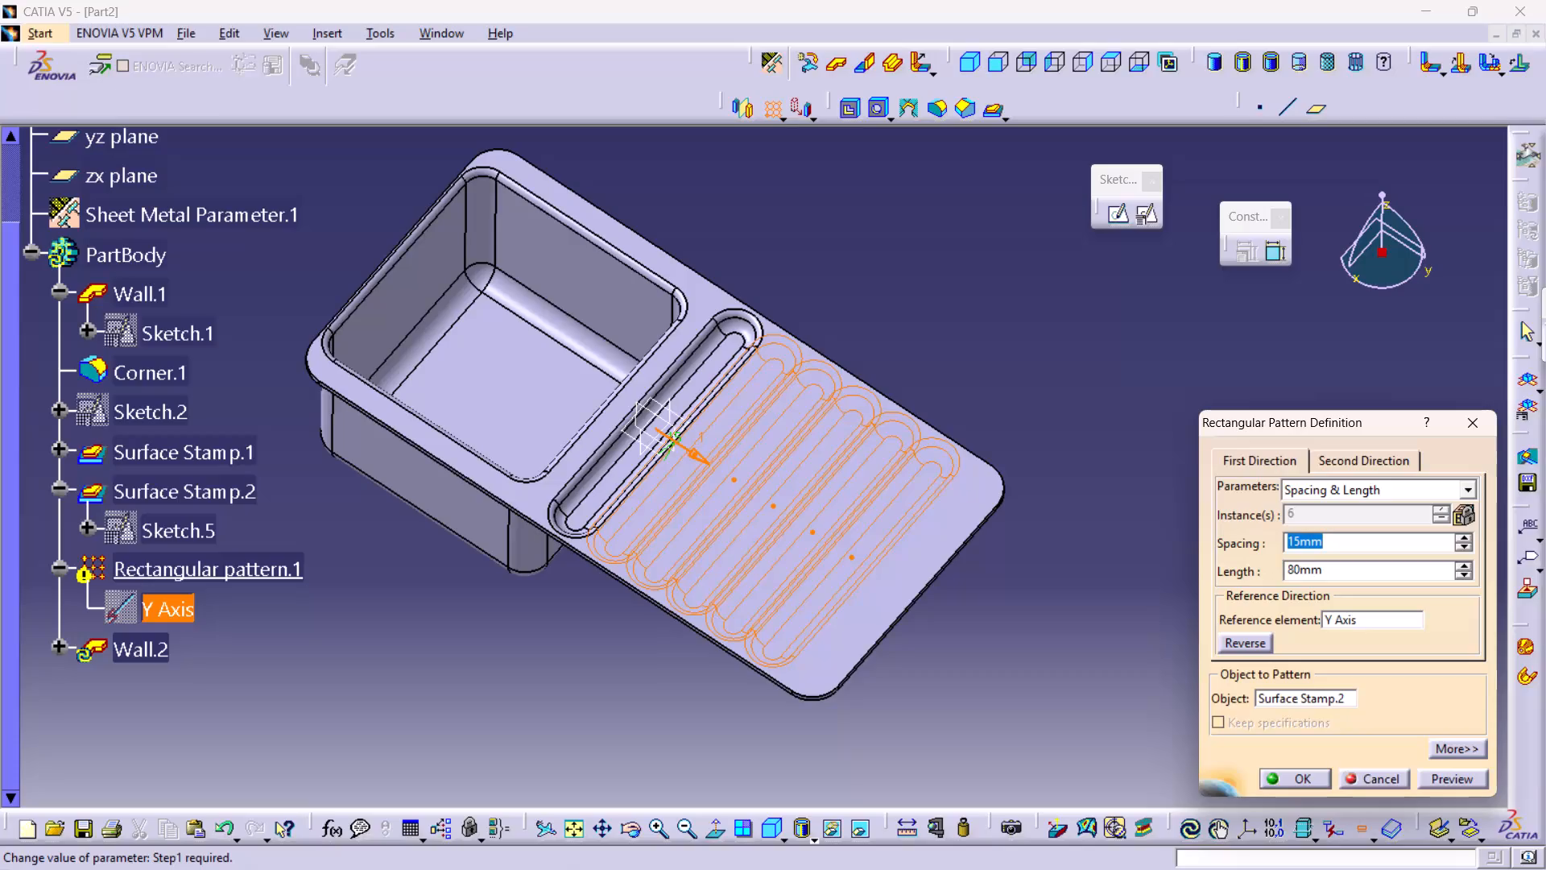
type("20")
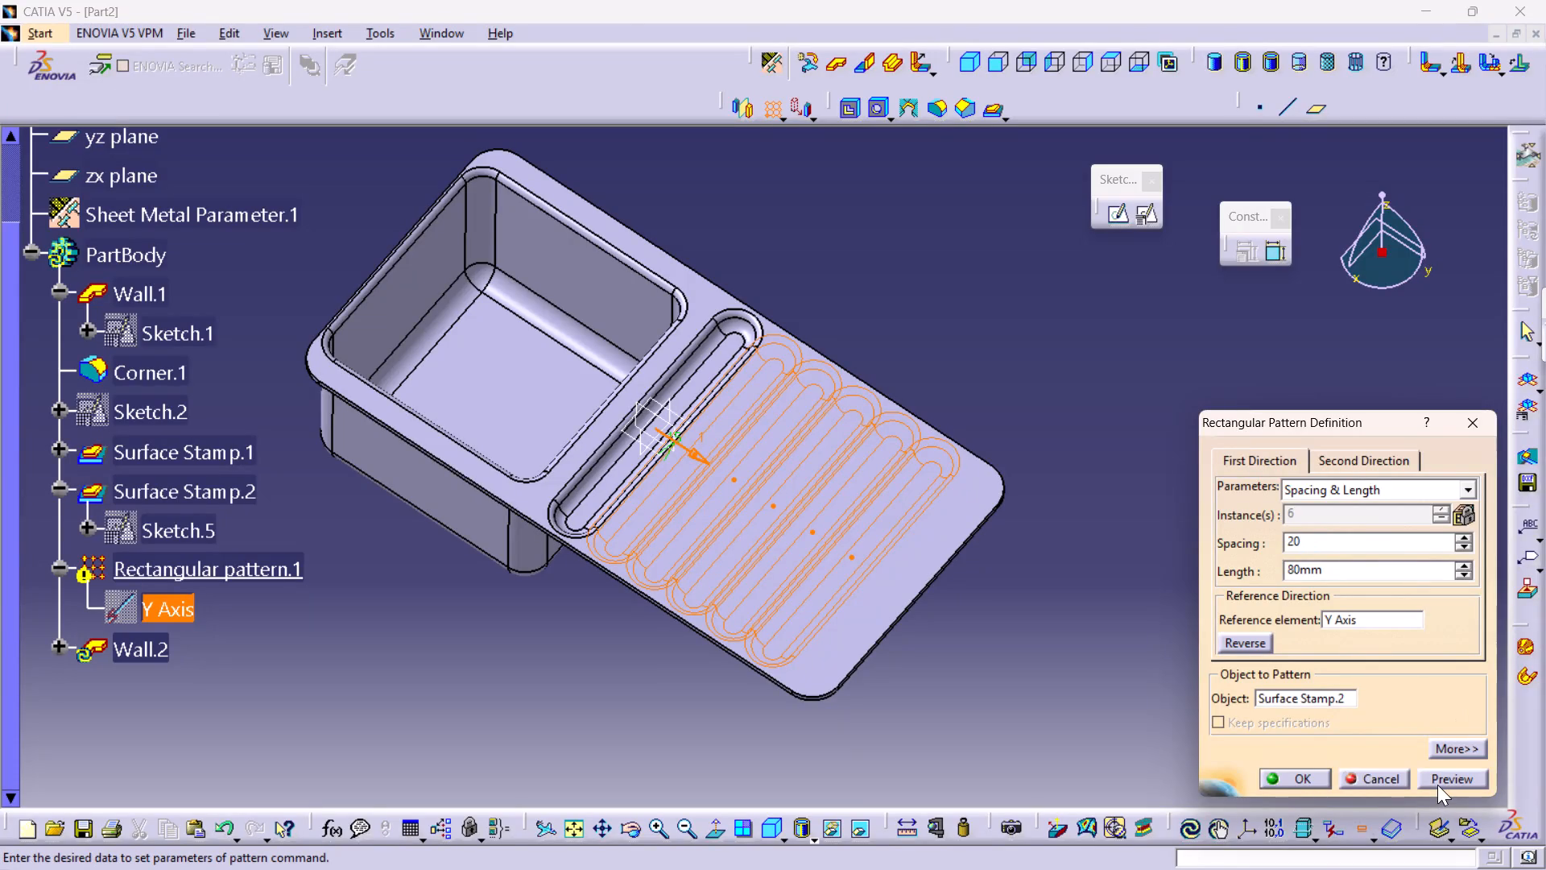
left_click(1437, 785)
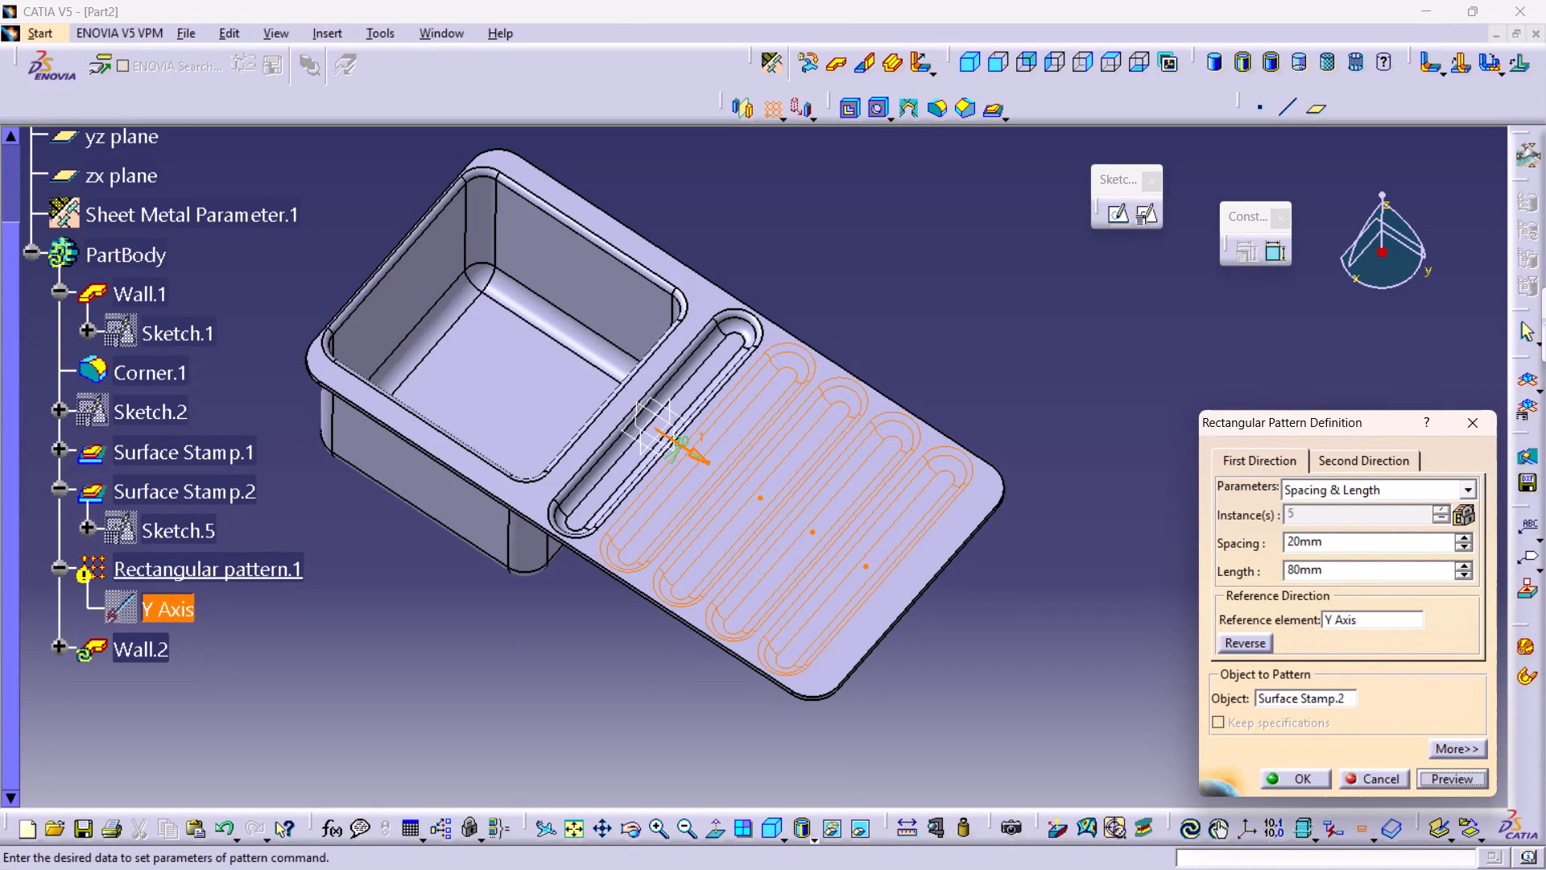
middle_click_drag(716, 561, 714, 509)
right_click(716, 561)
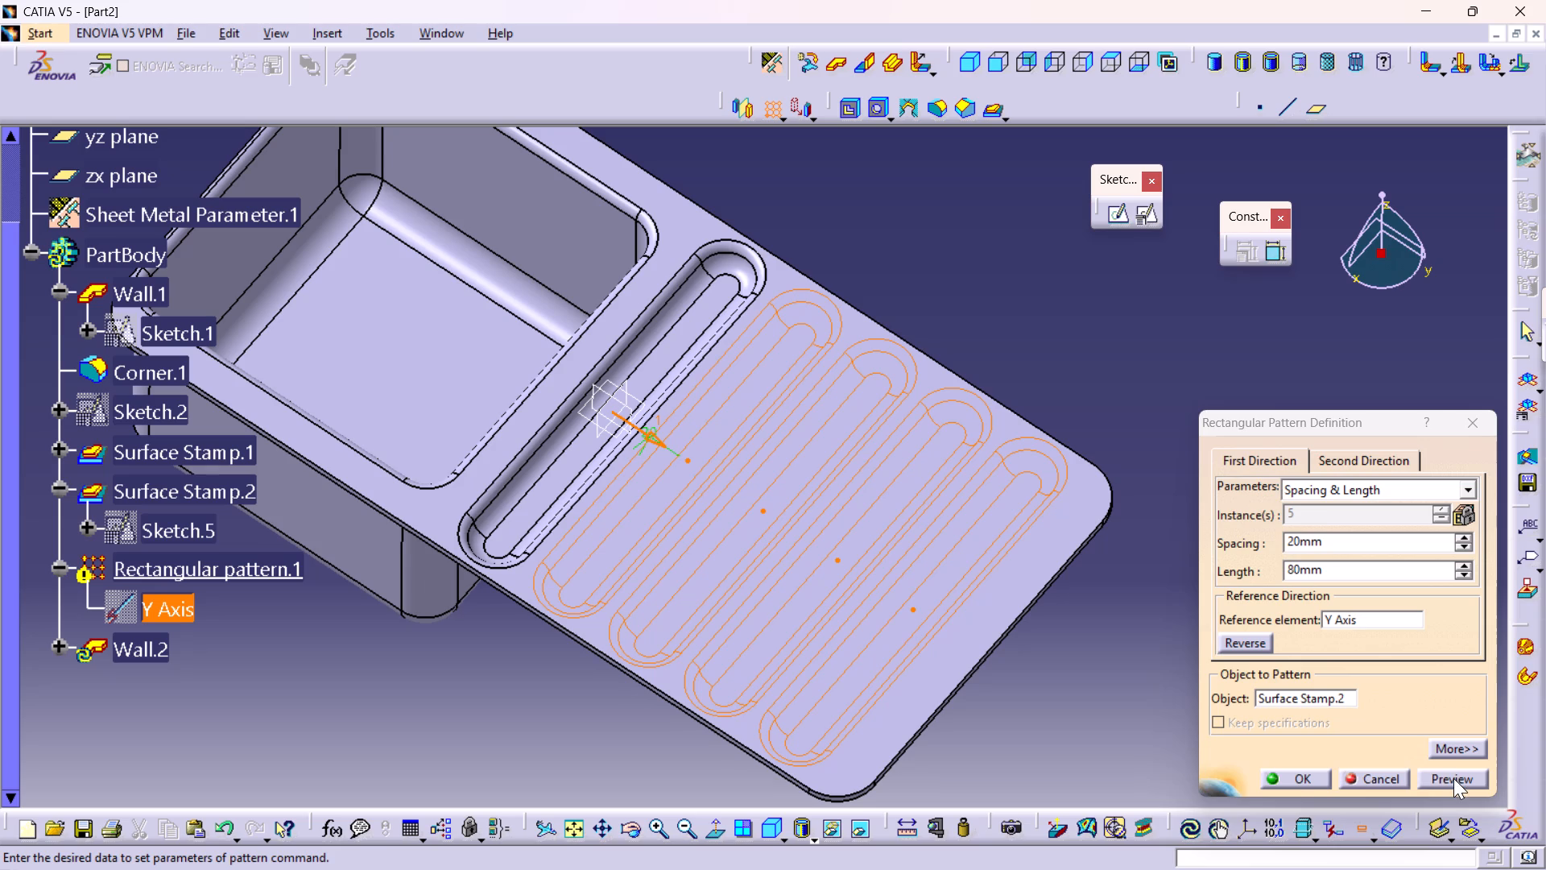
left_click(1308, 776)
left_click(1208, 730)
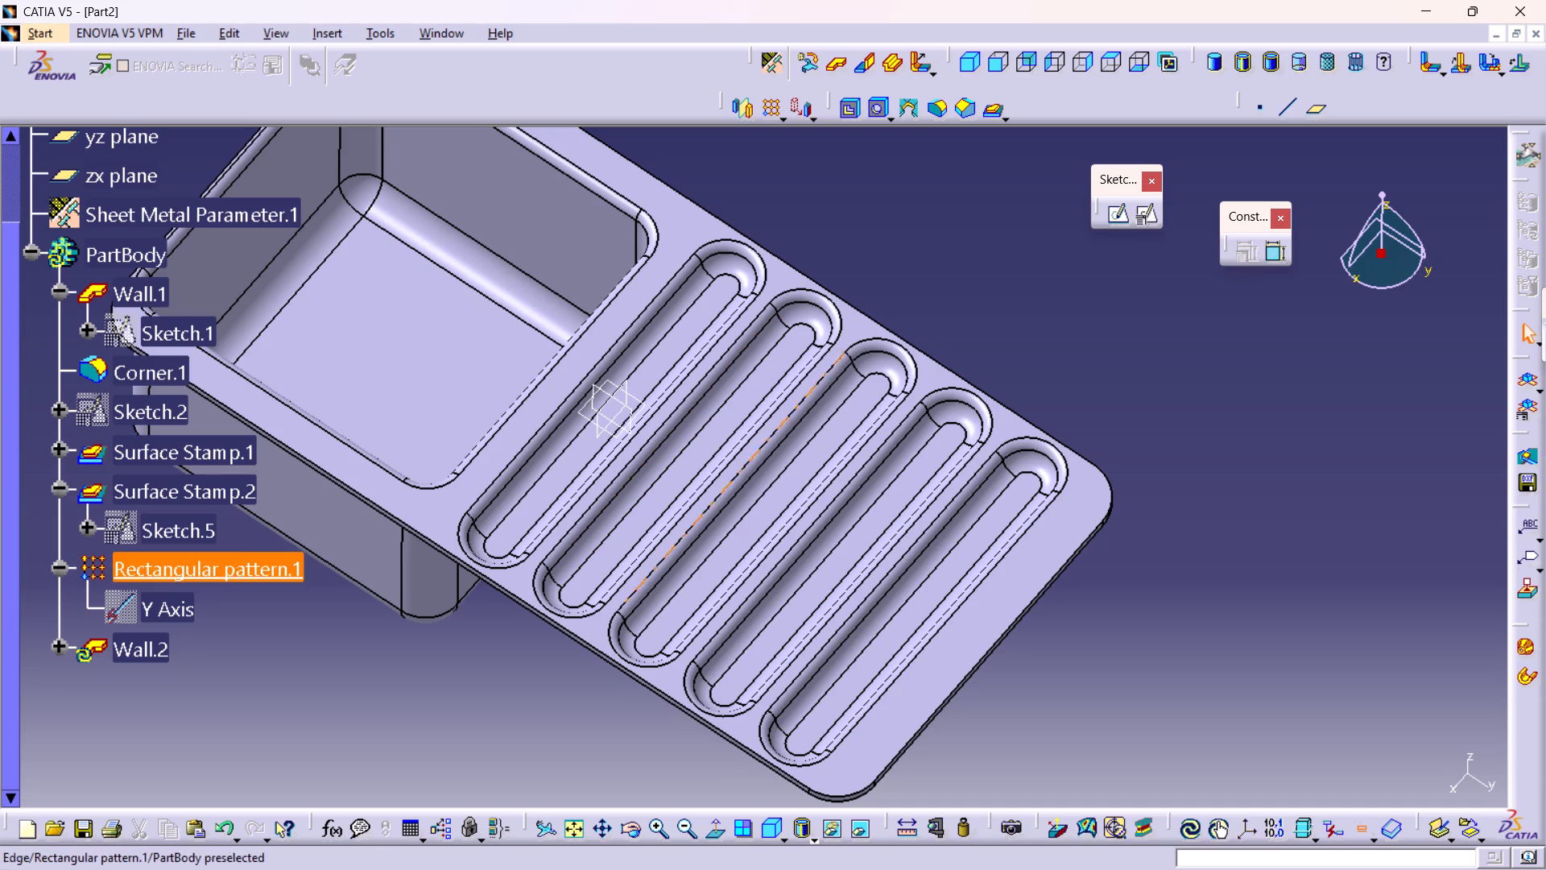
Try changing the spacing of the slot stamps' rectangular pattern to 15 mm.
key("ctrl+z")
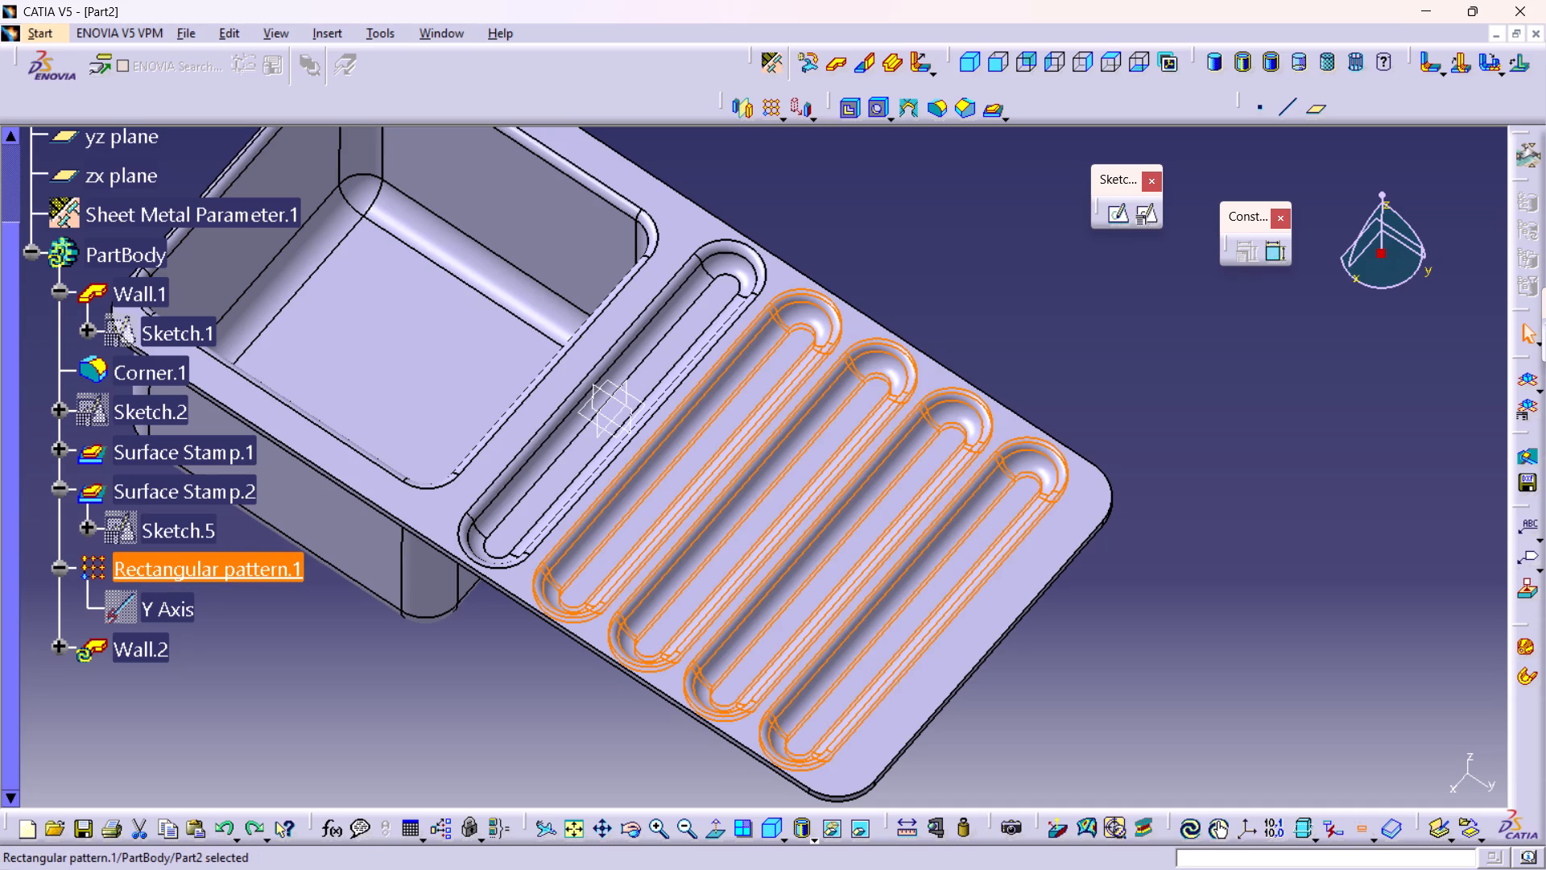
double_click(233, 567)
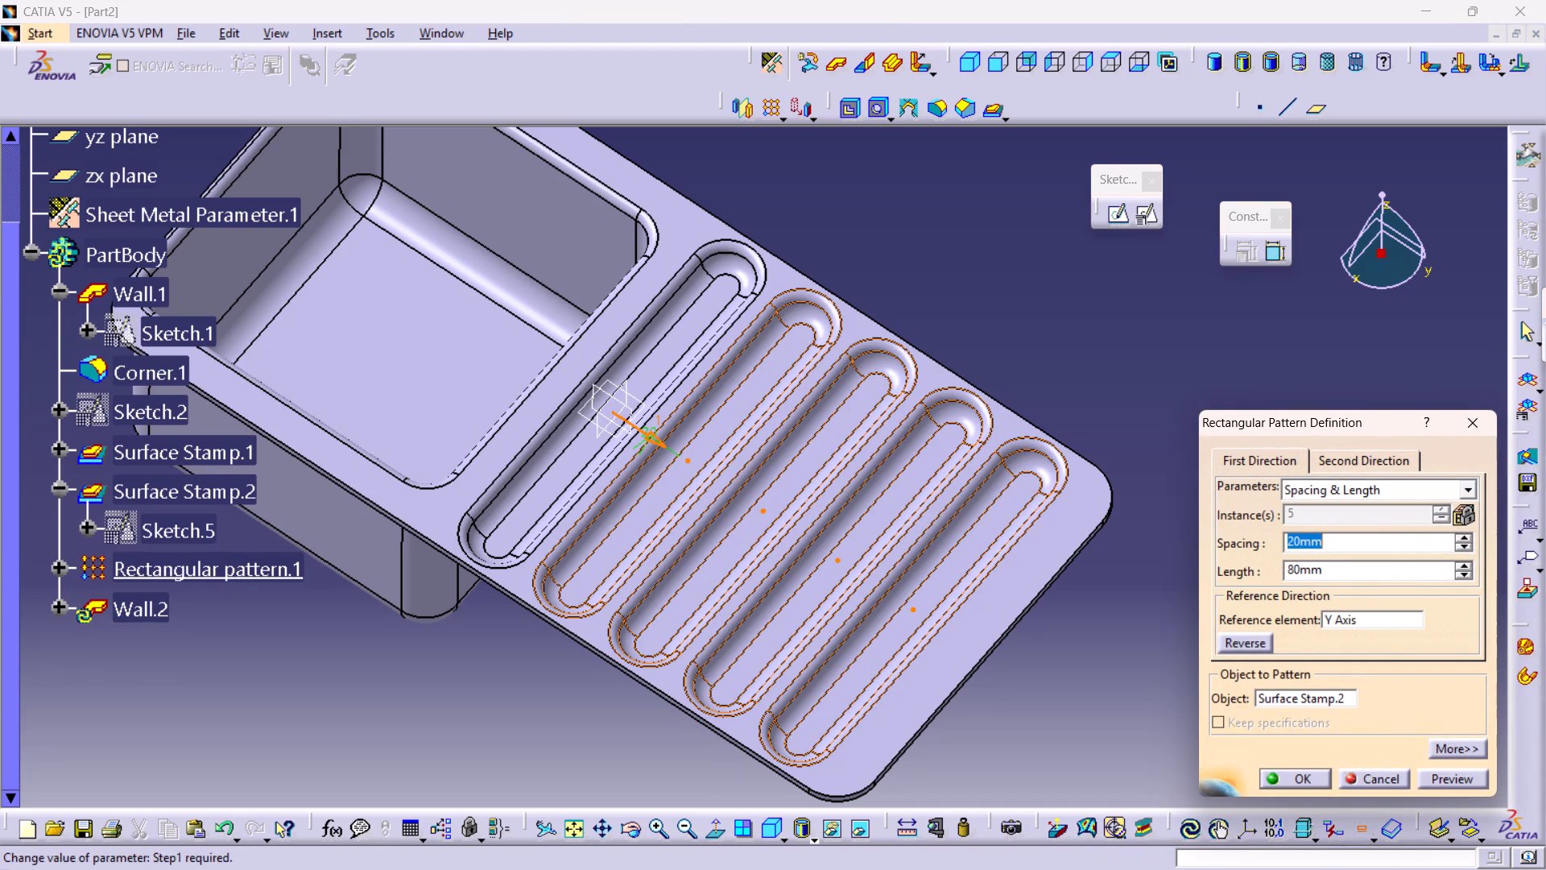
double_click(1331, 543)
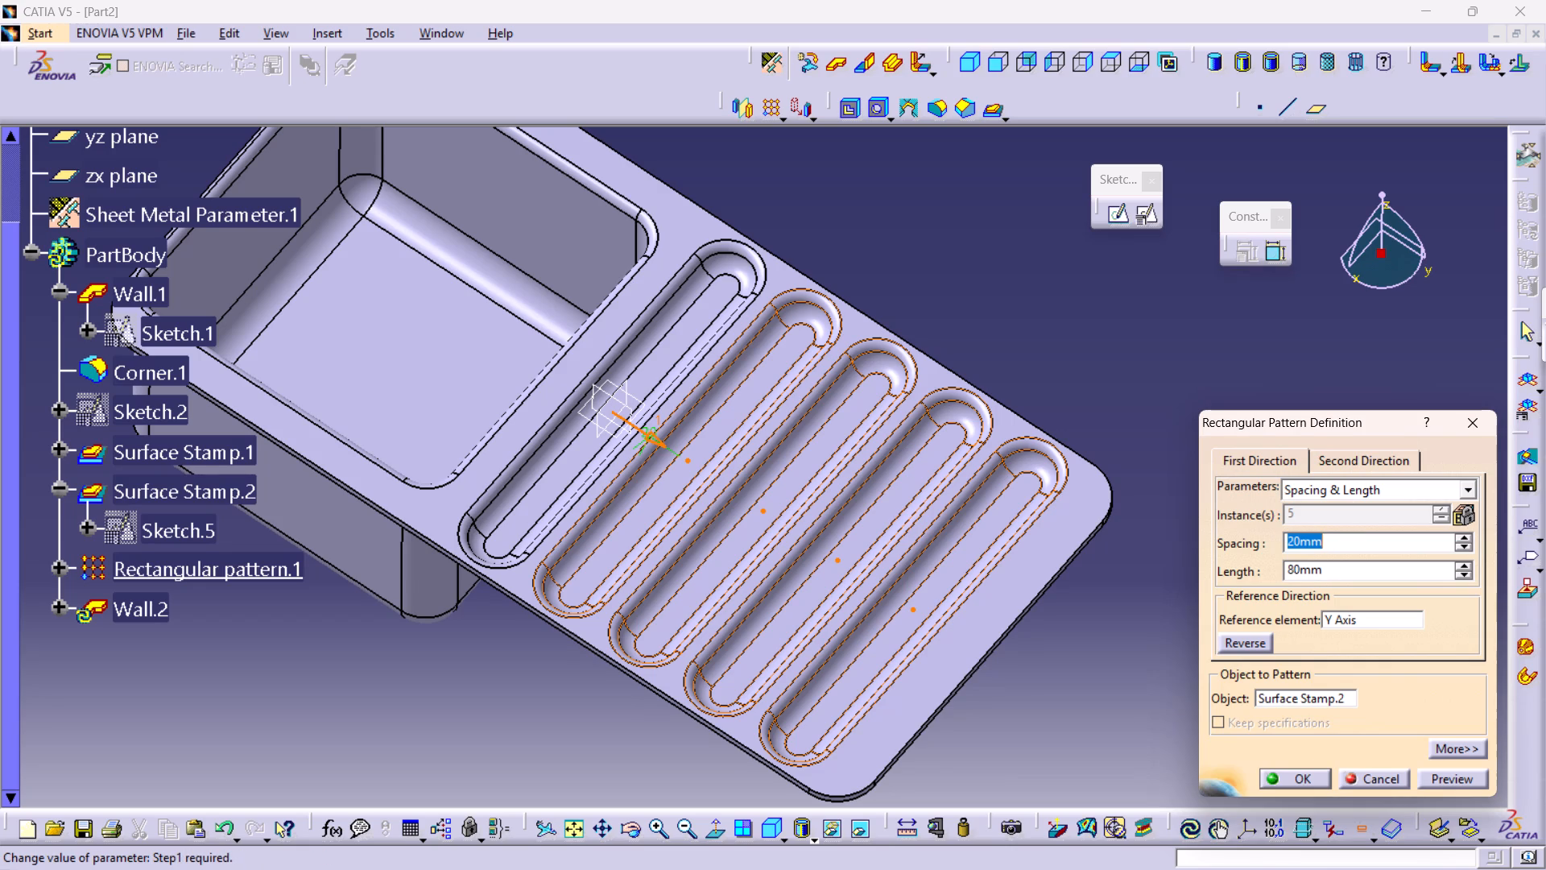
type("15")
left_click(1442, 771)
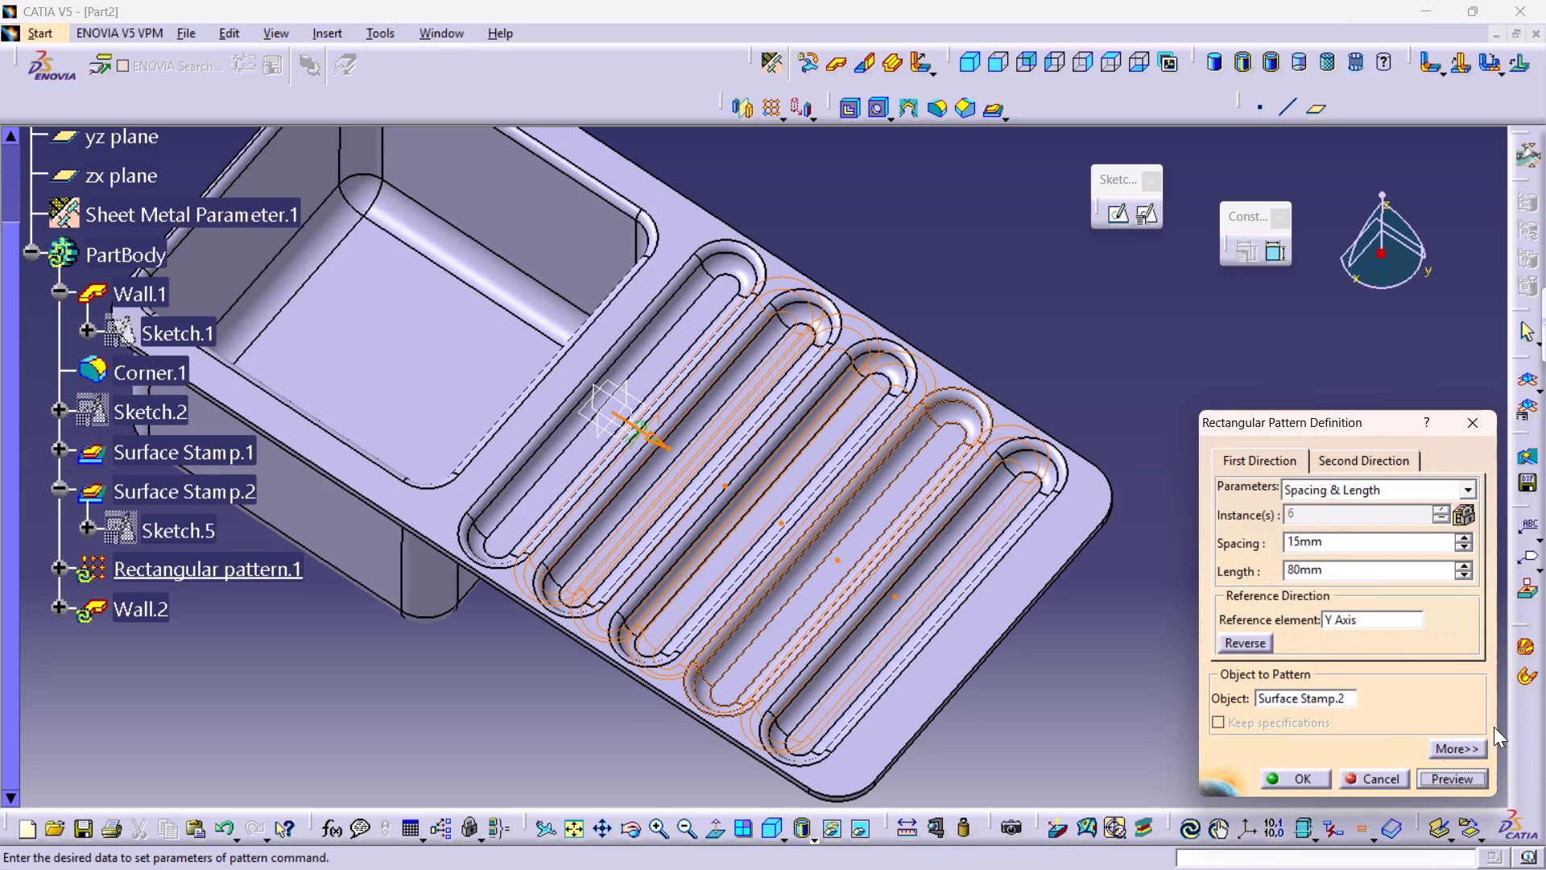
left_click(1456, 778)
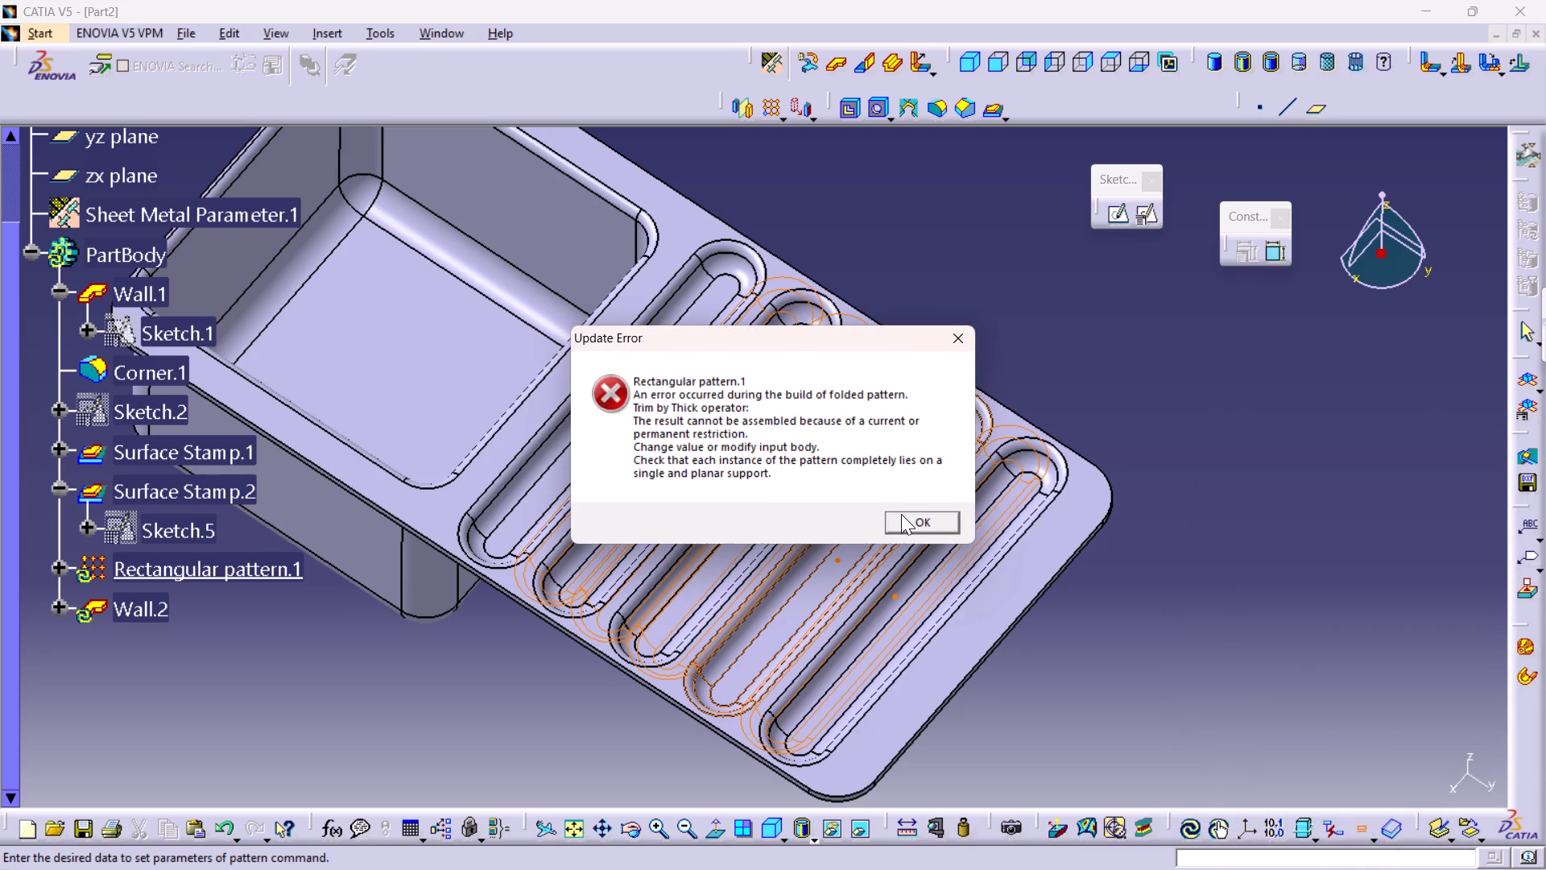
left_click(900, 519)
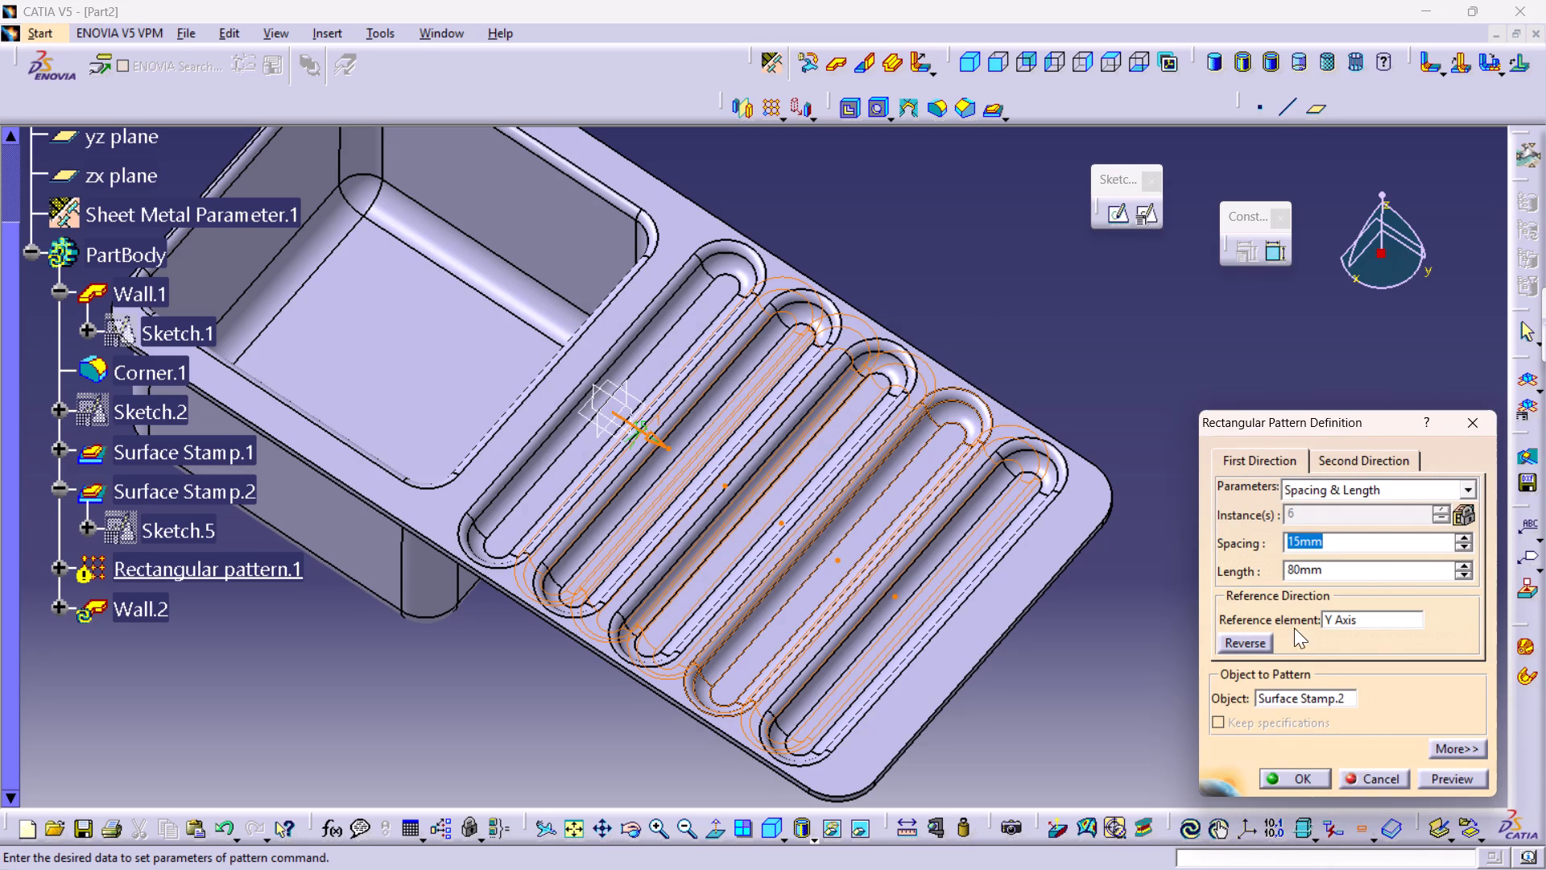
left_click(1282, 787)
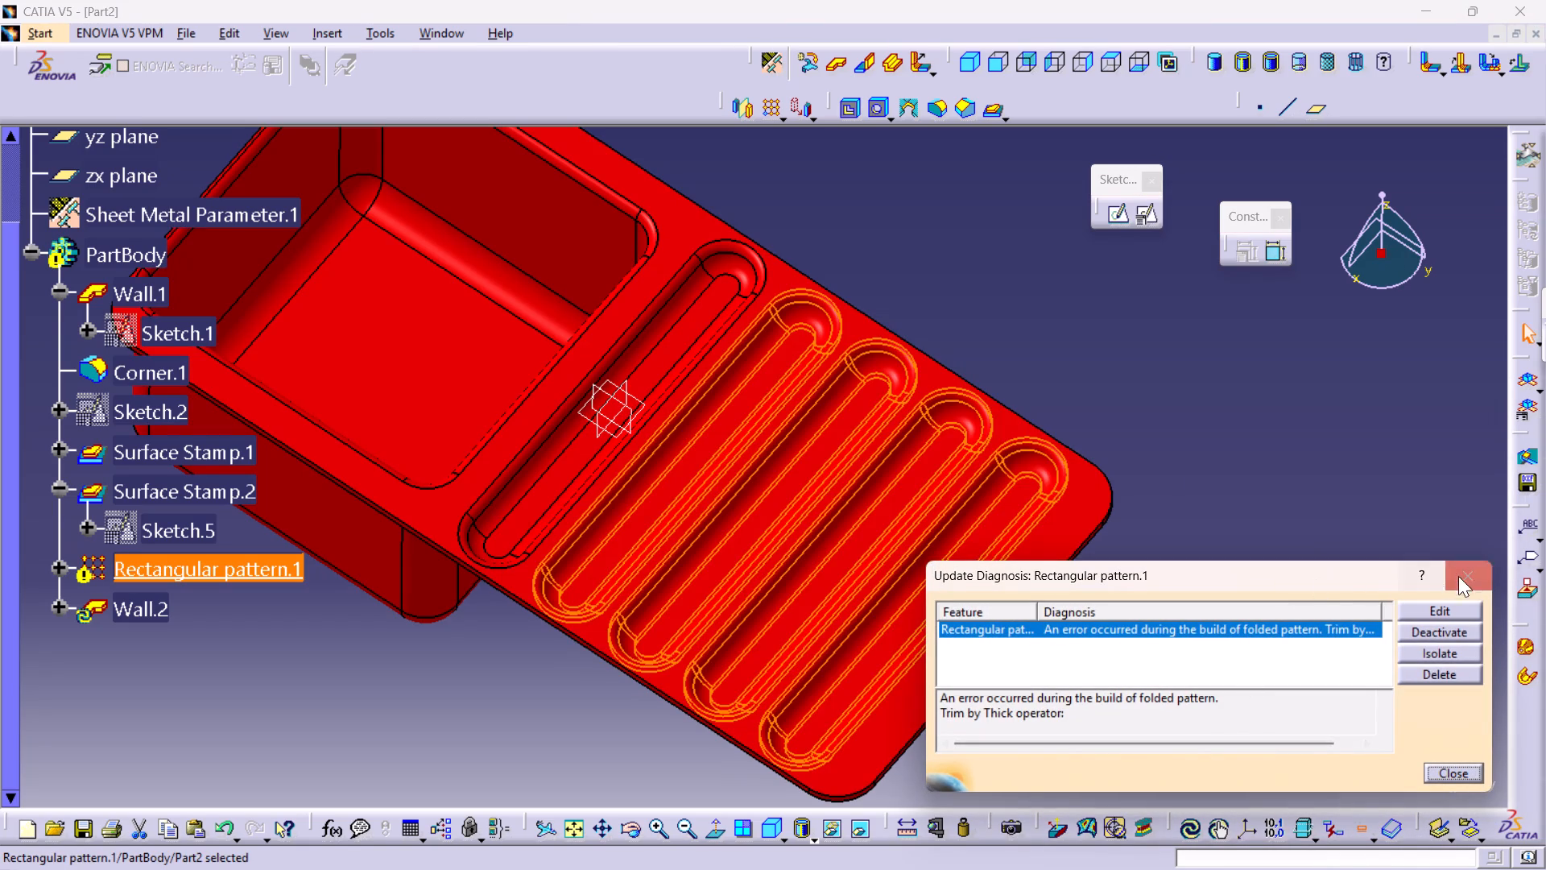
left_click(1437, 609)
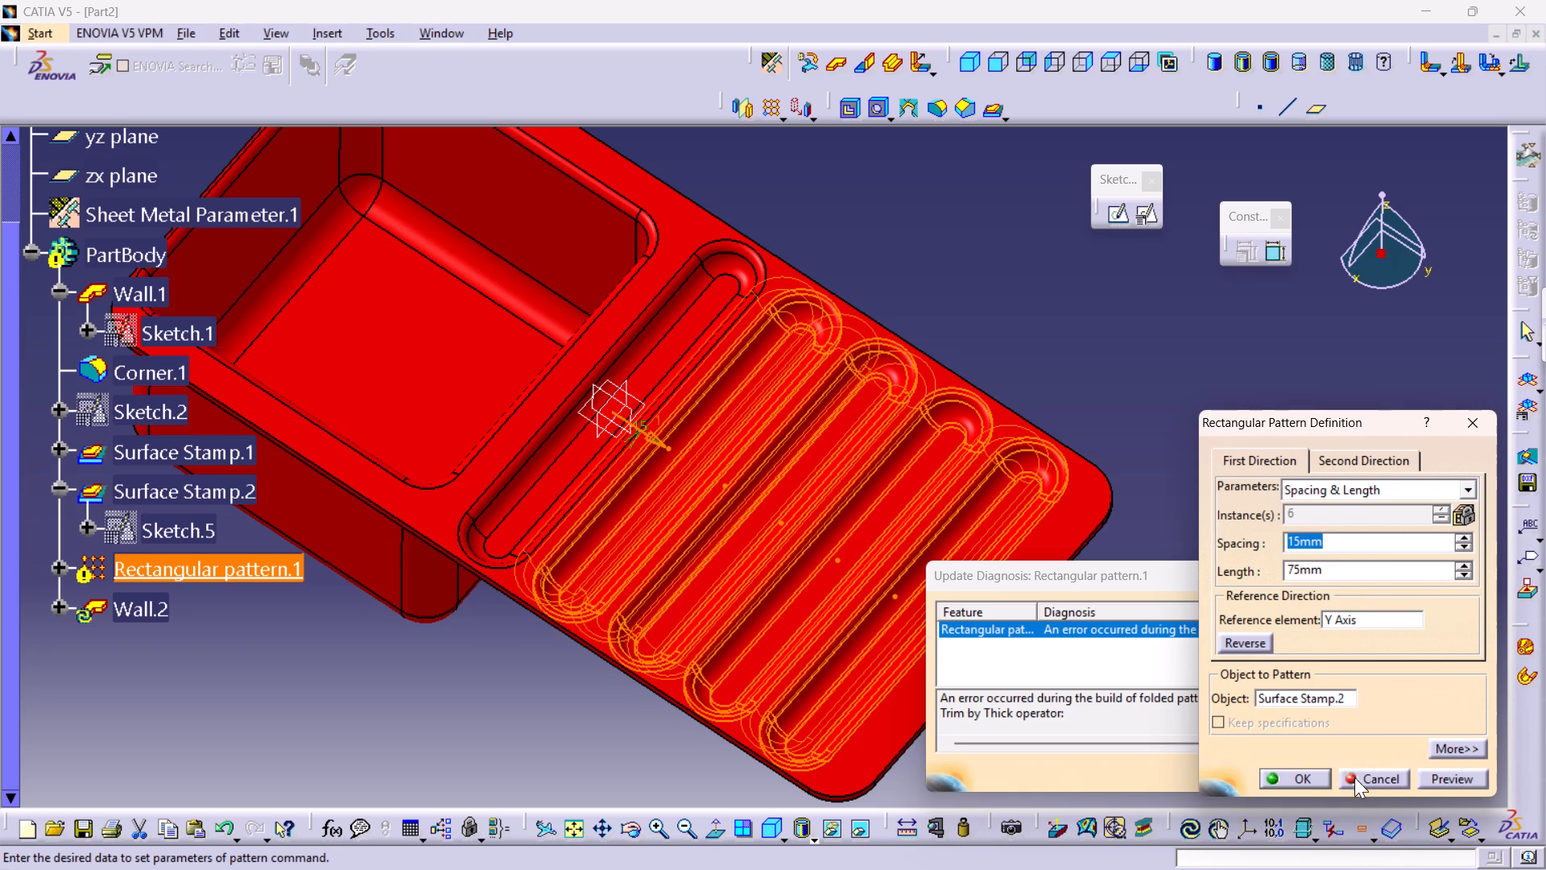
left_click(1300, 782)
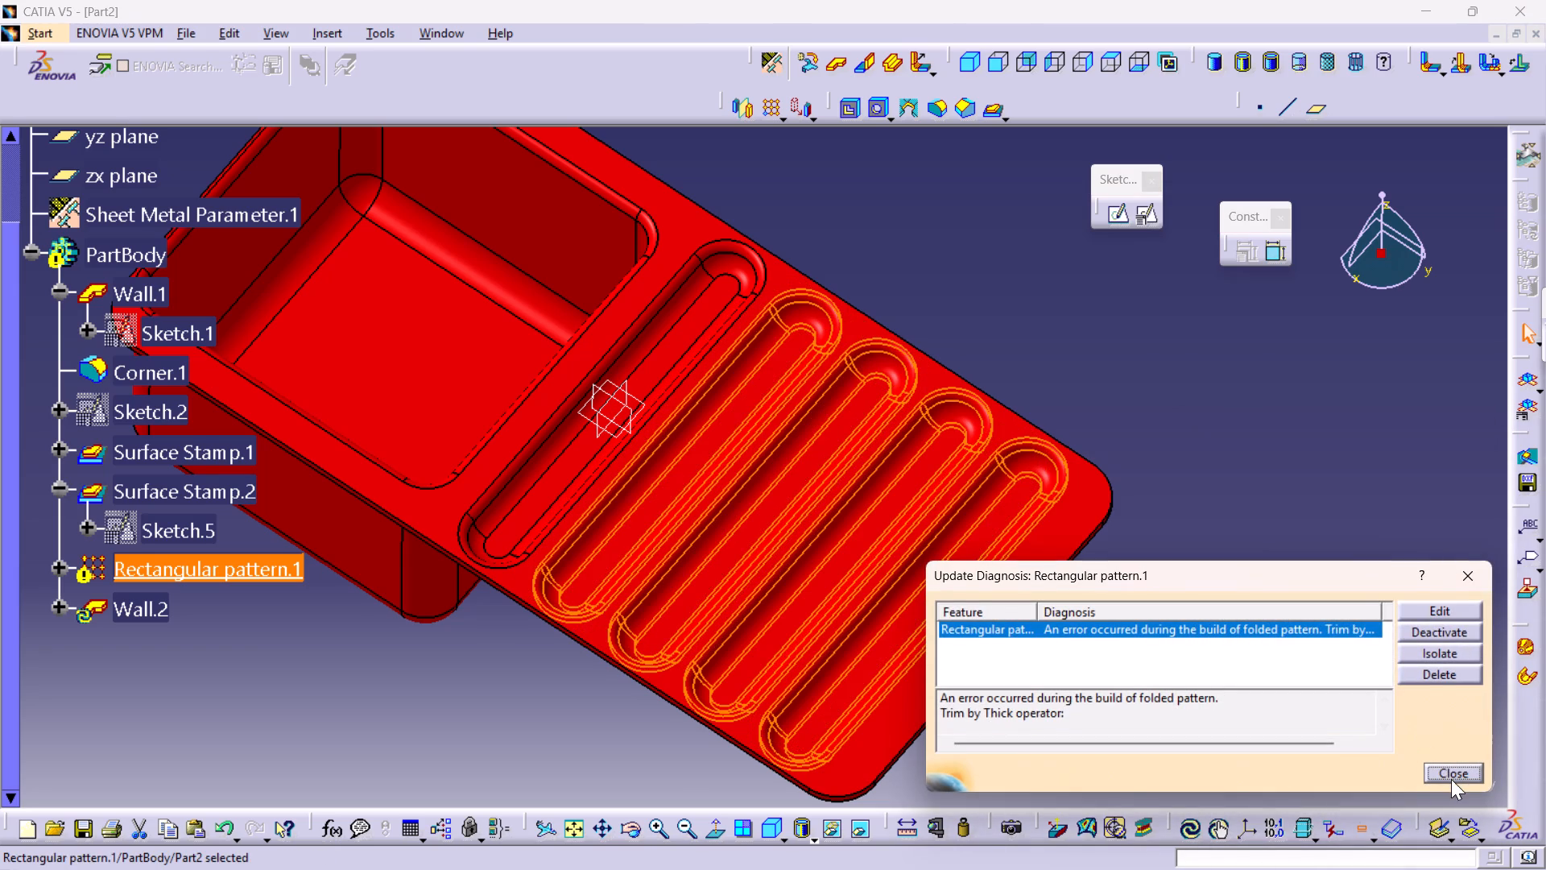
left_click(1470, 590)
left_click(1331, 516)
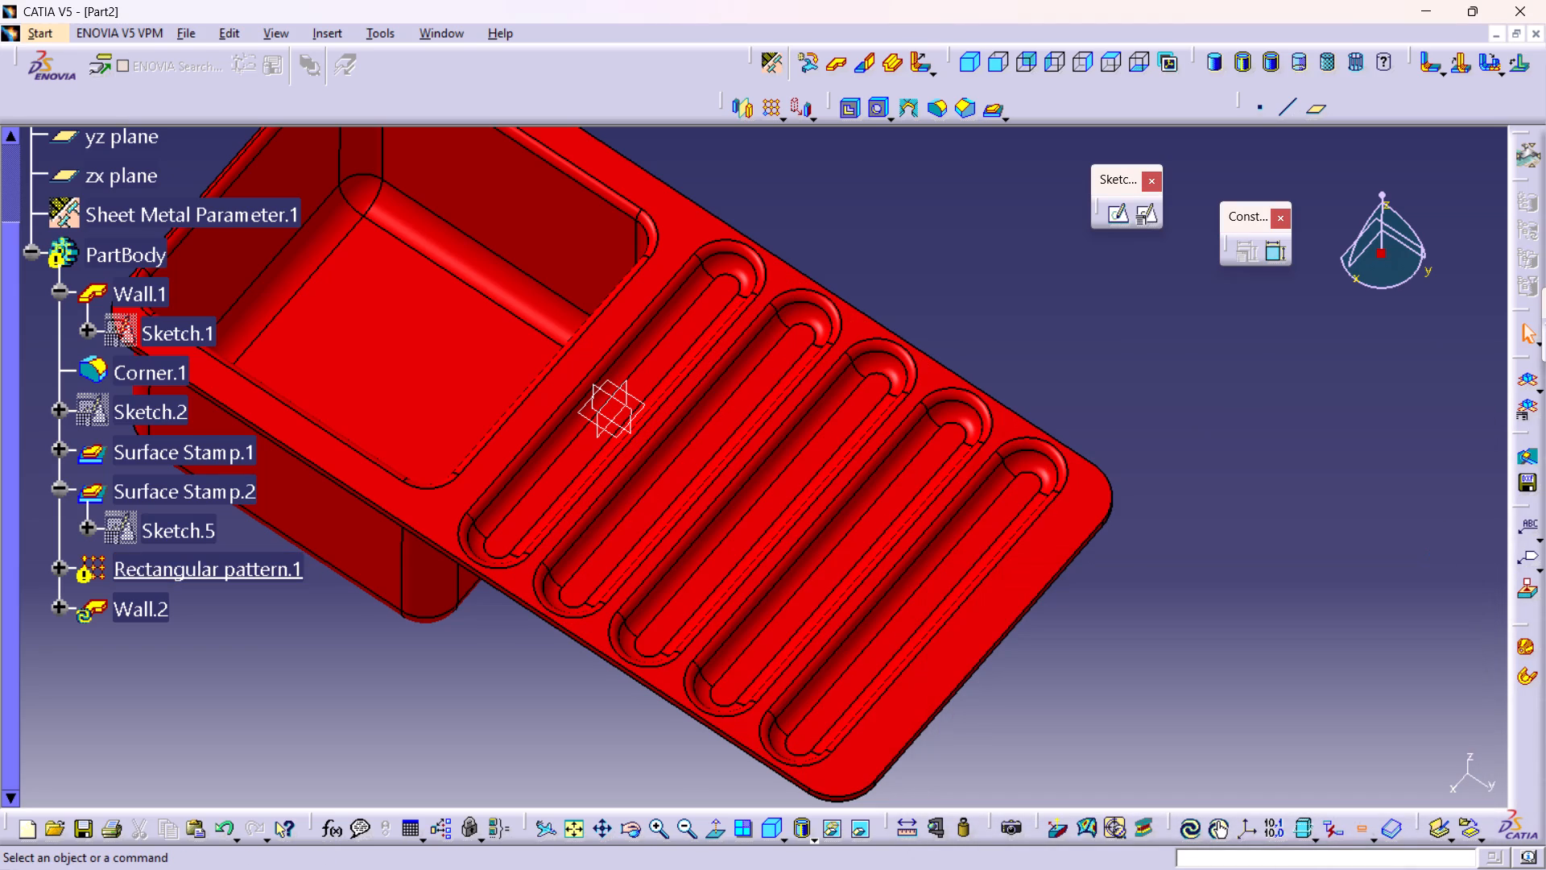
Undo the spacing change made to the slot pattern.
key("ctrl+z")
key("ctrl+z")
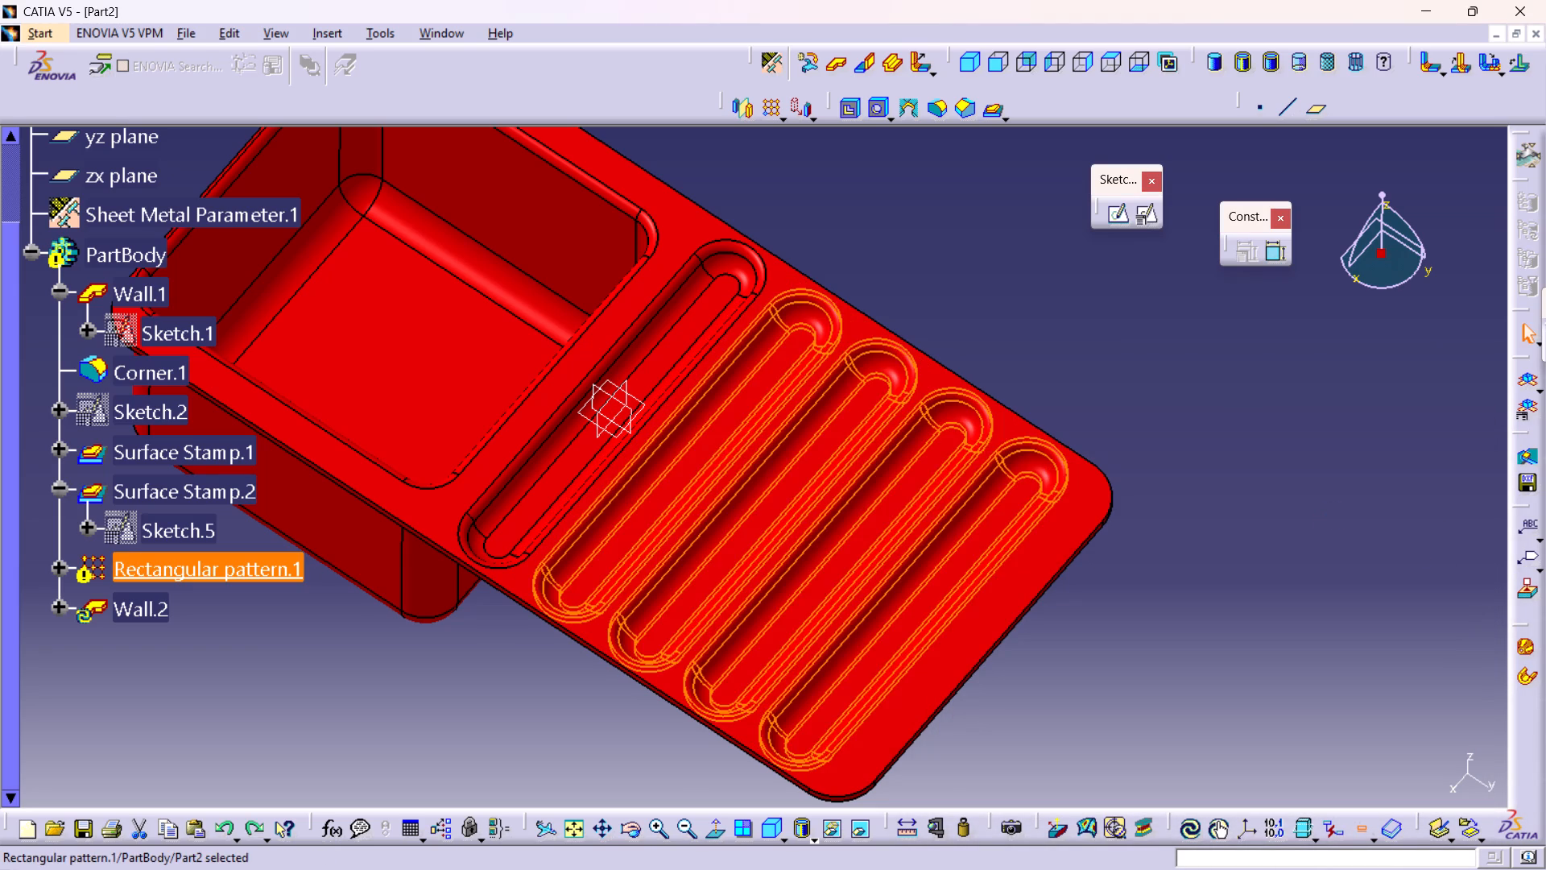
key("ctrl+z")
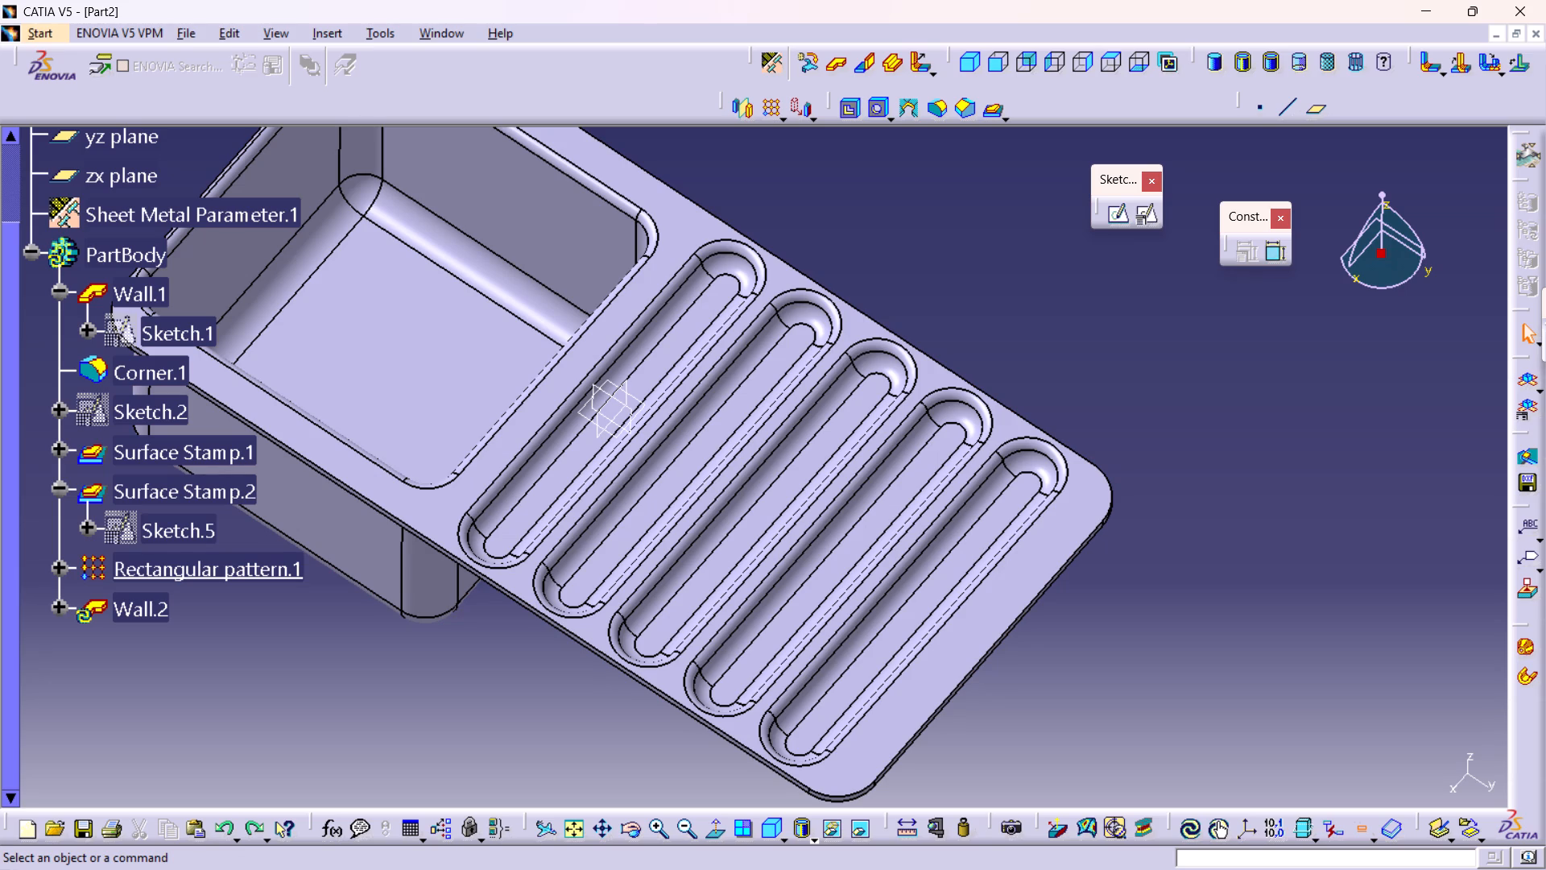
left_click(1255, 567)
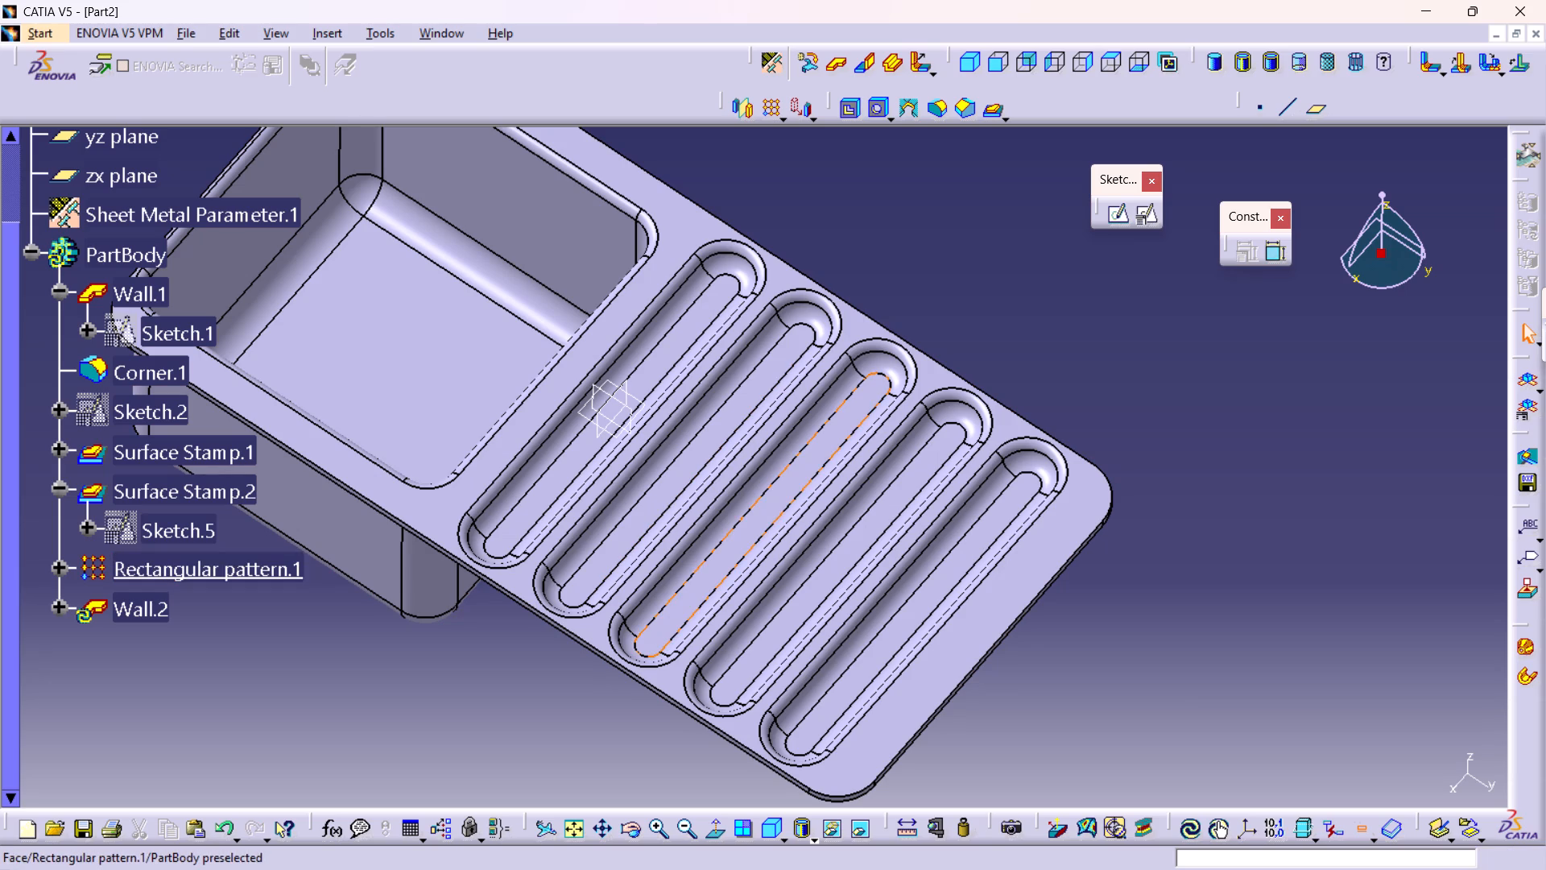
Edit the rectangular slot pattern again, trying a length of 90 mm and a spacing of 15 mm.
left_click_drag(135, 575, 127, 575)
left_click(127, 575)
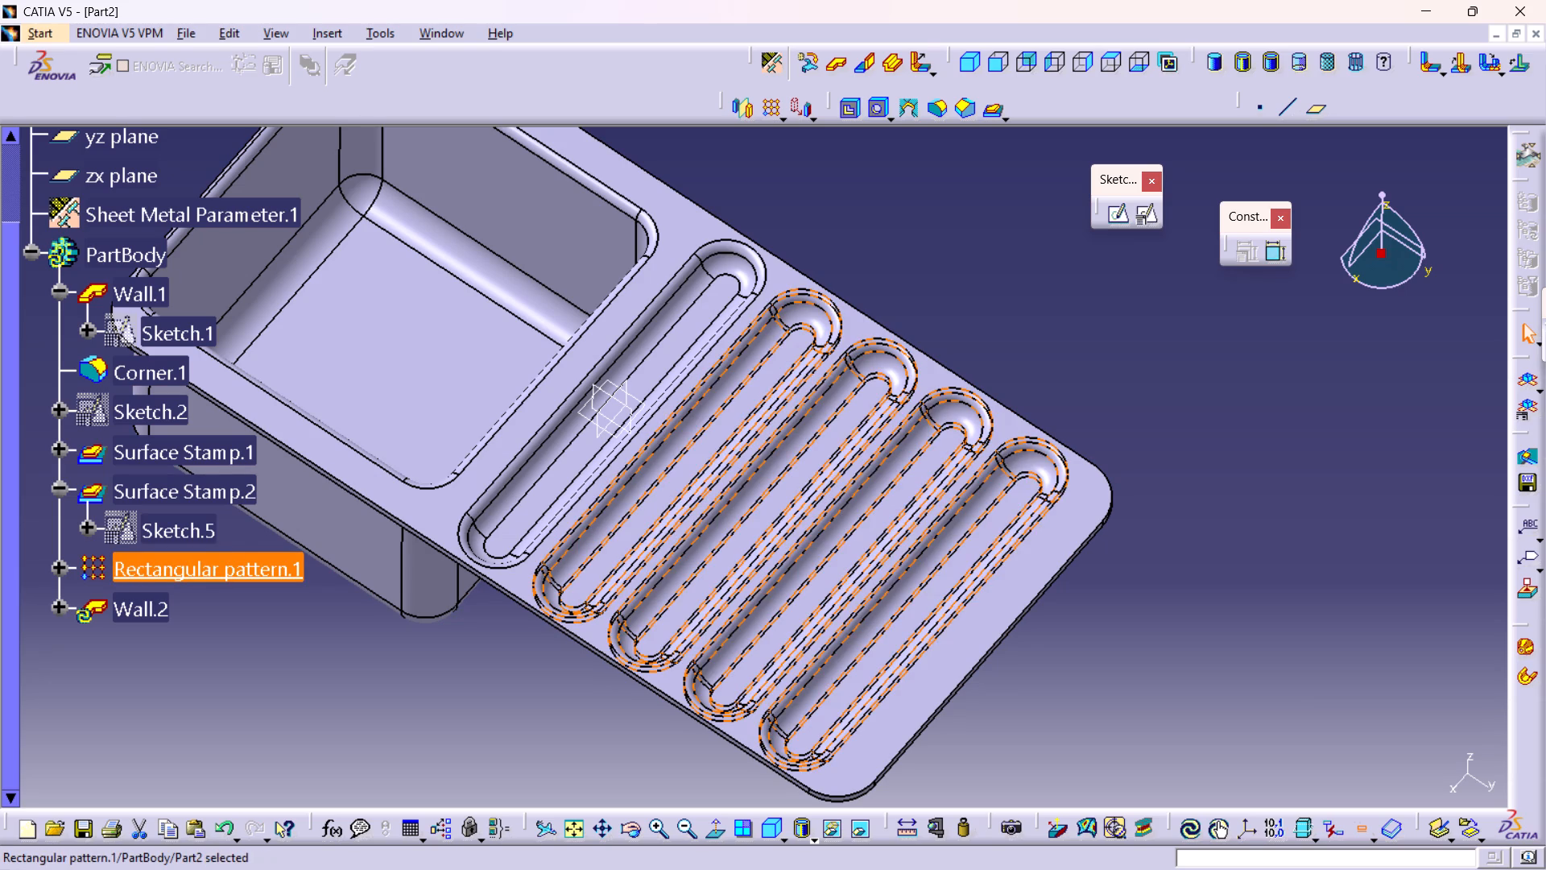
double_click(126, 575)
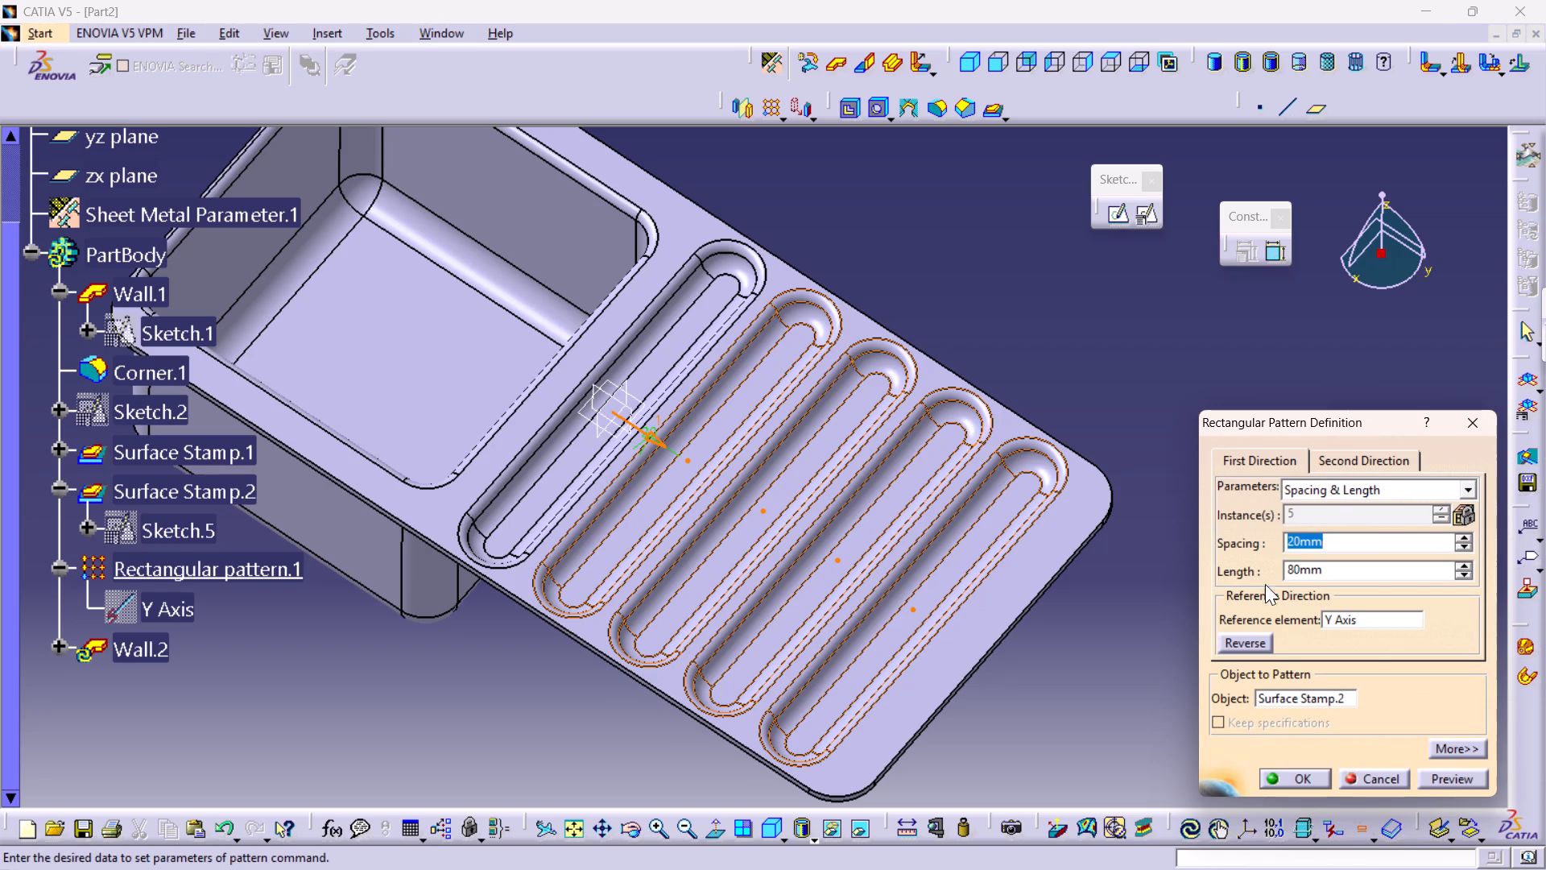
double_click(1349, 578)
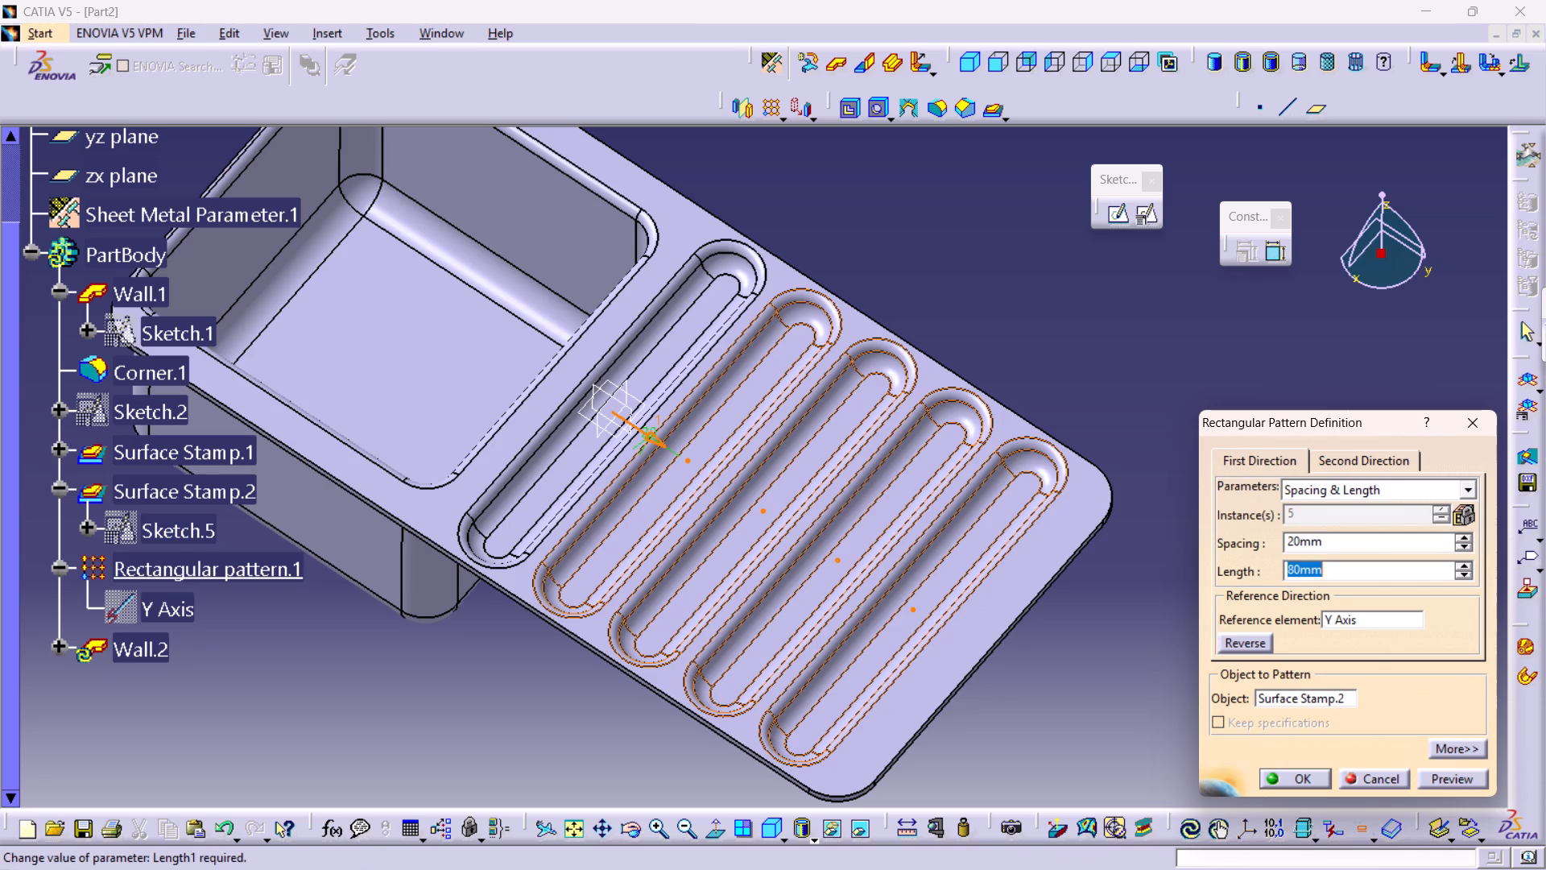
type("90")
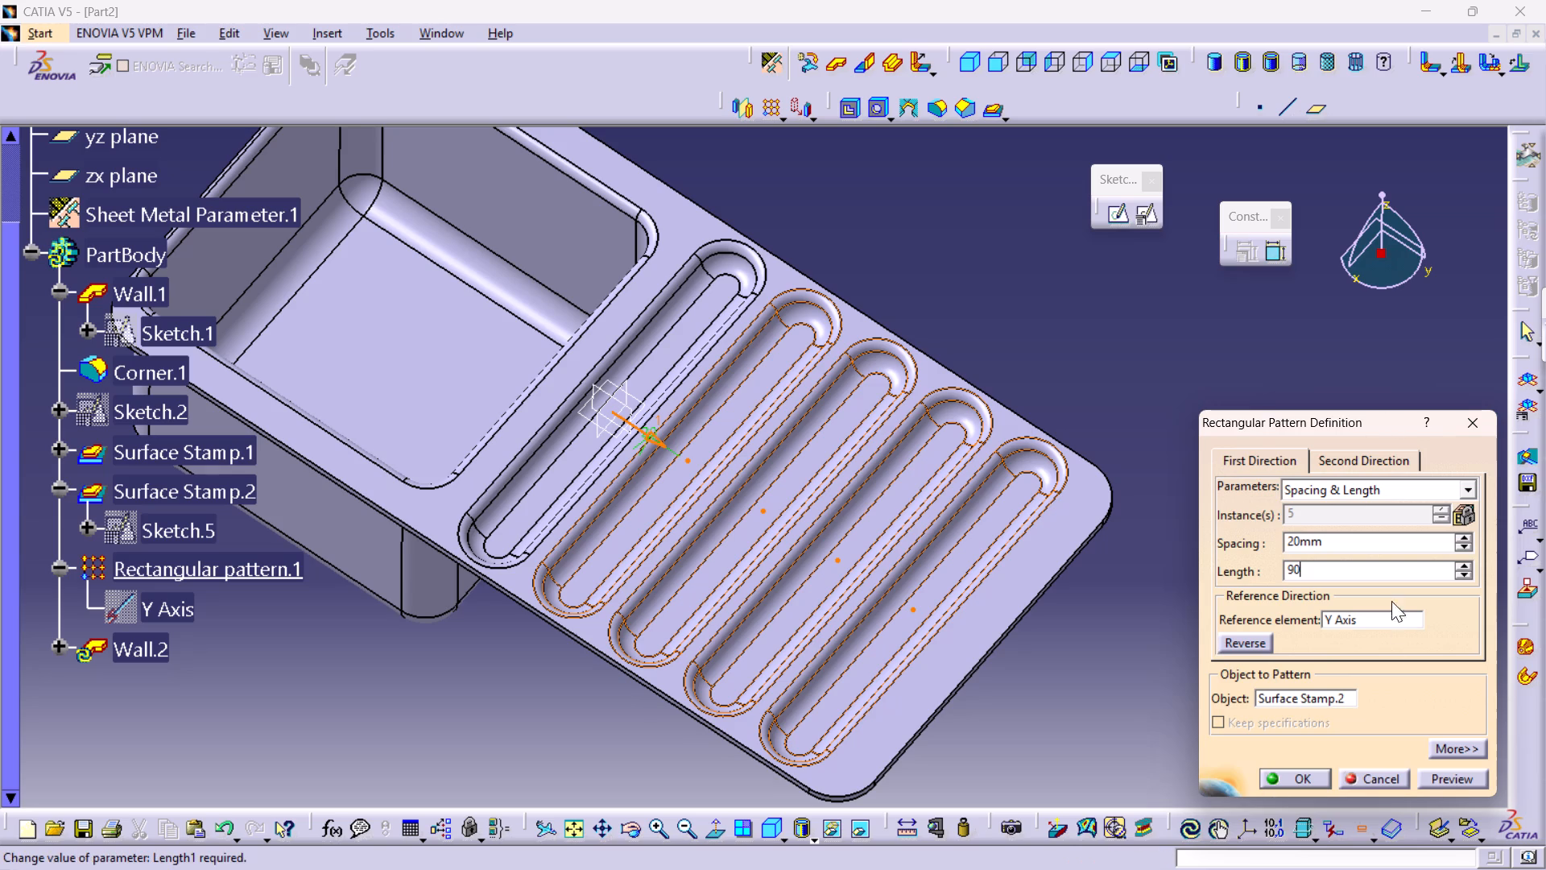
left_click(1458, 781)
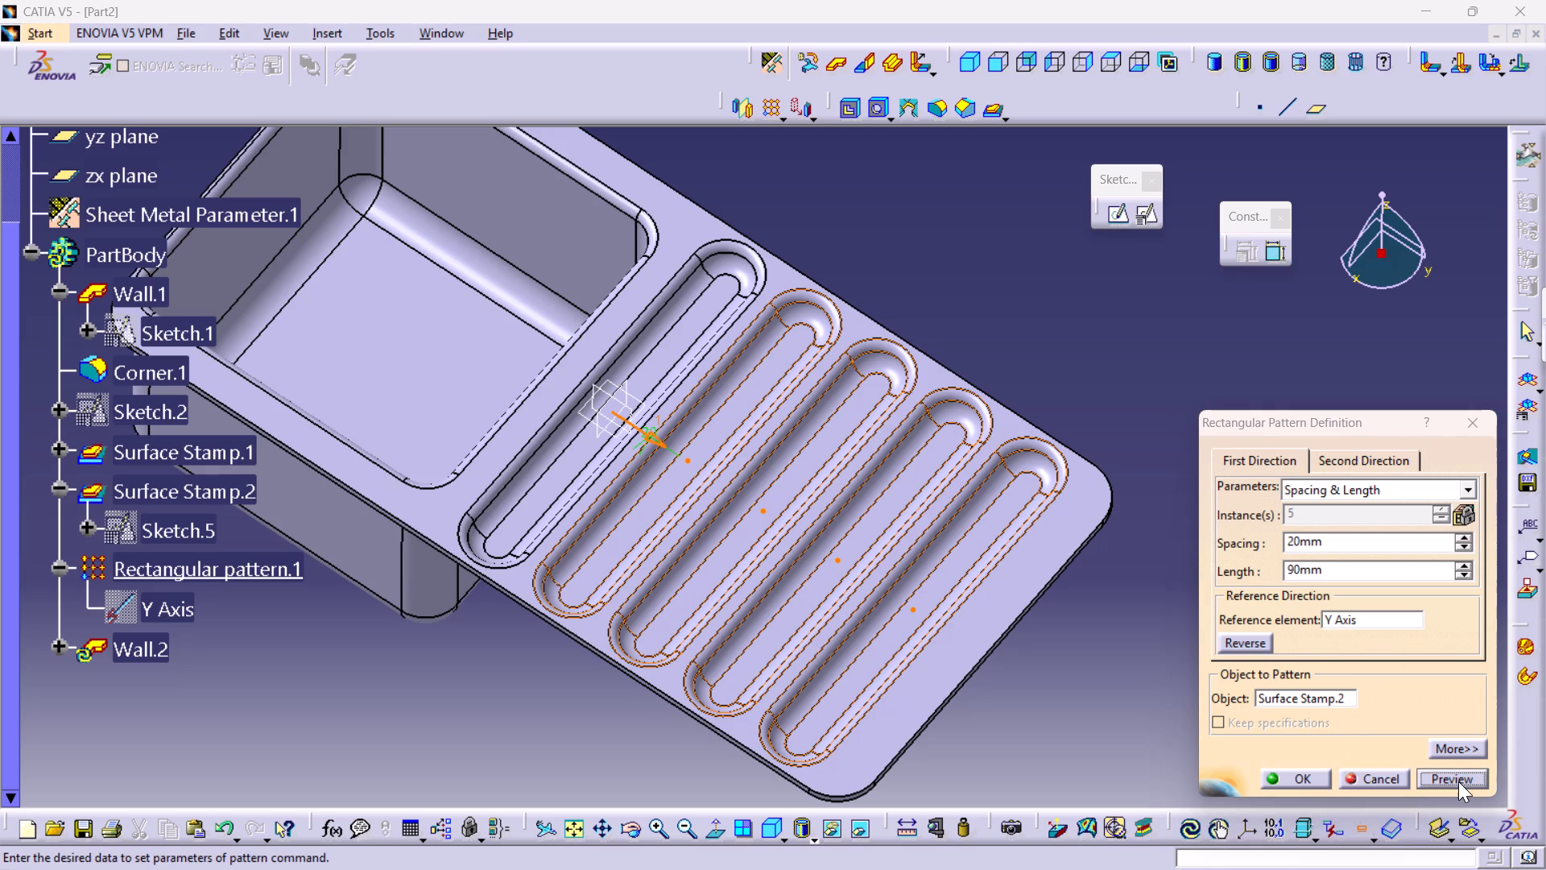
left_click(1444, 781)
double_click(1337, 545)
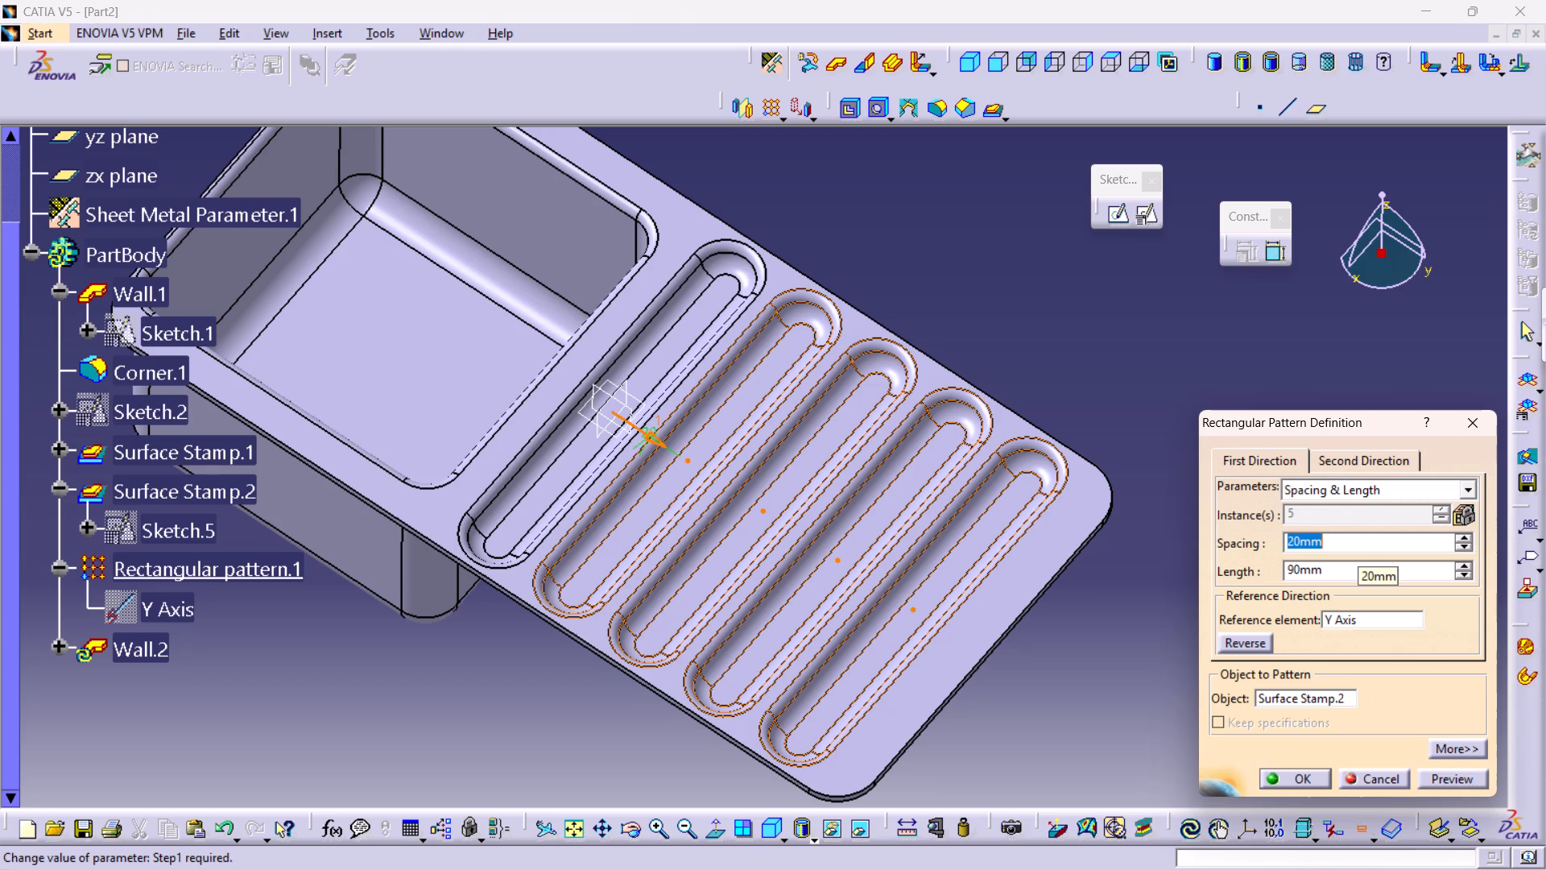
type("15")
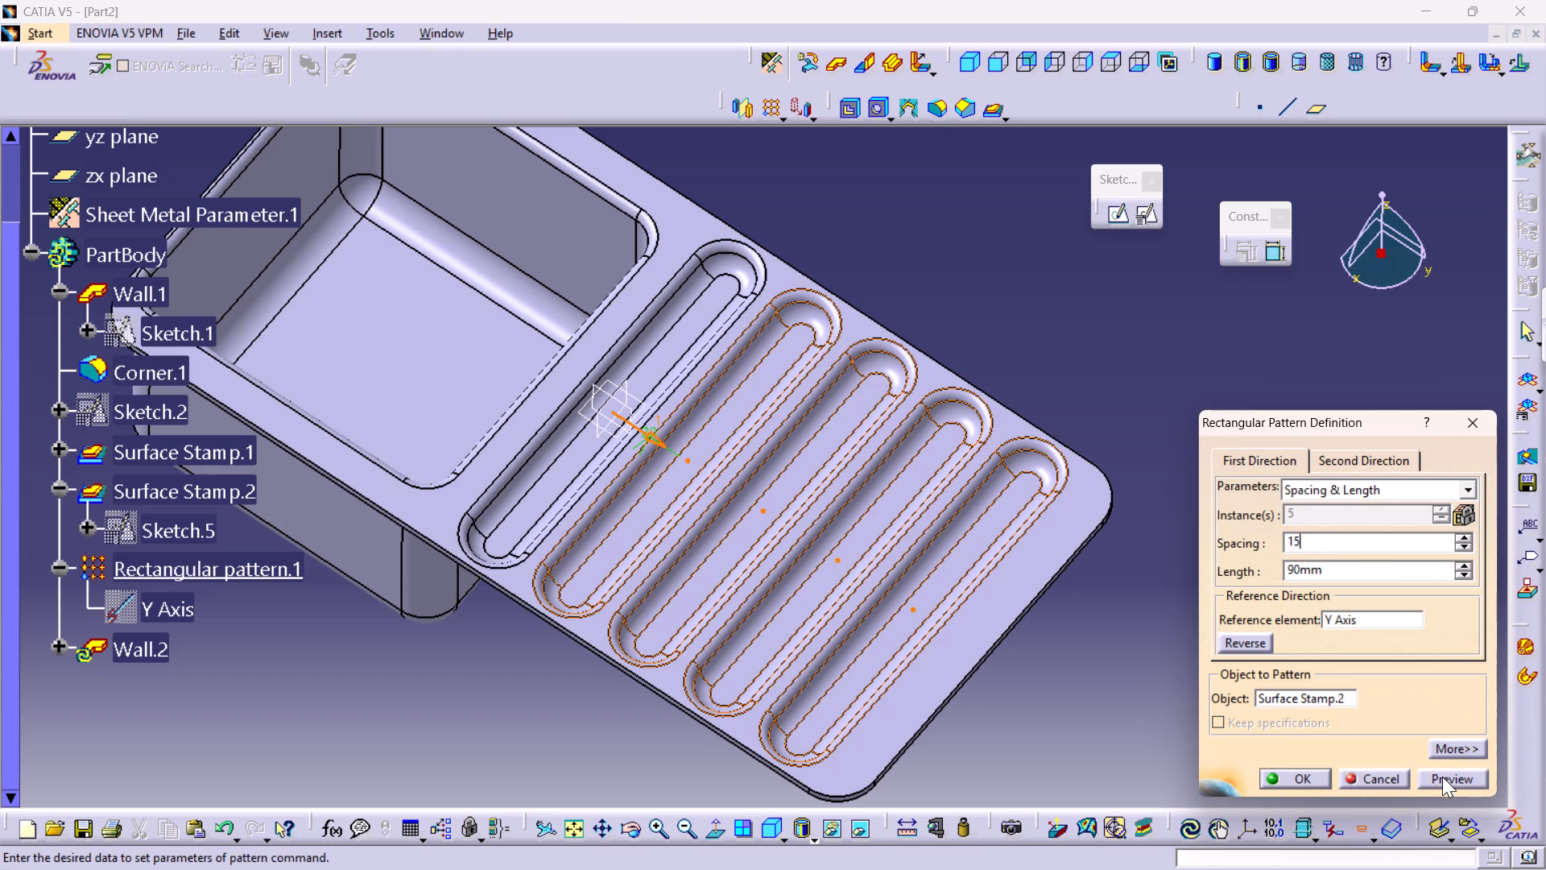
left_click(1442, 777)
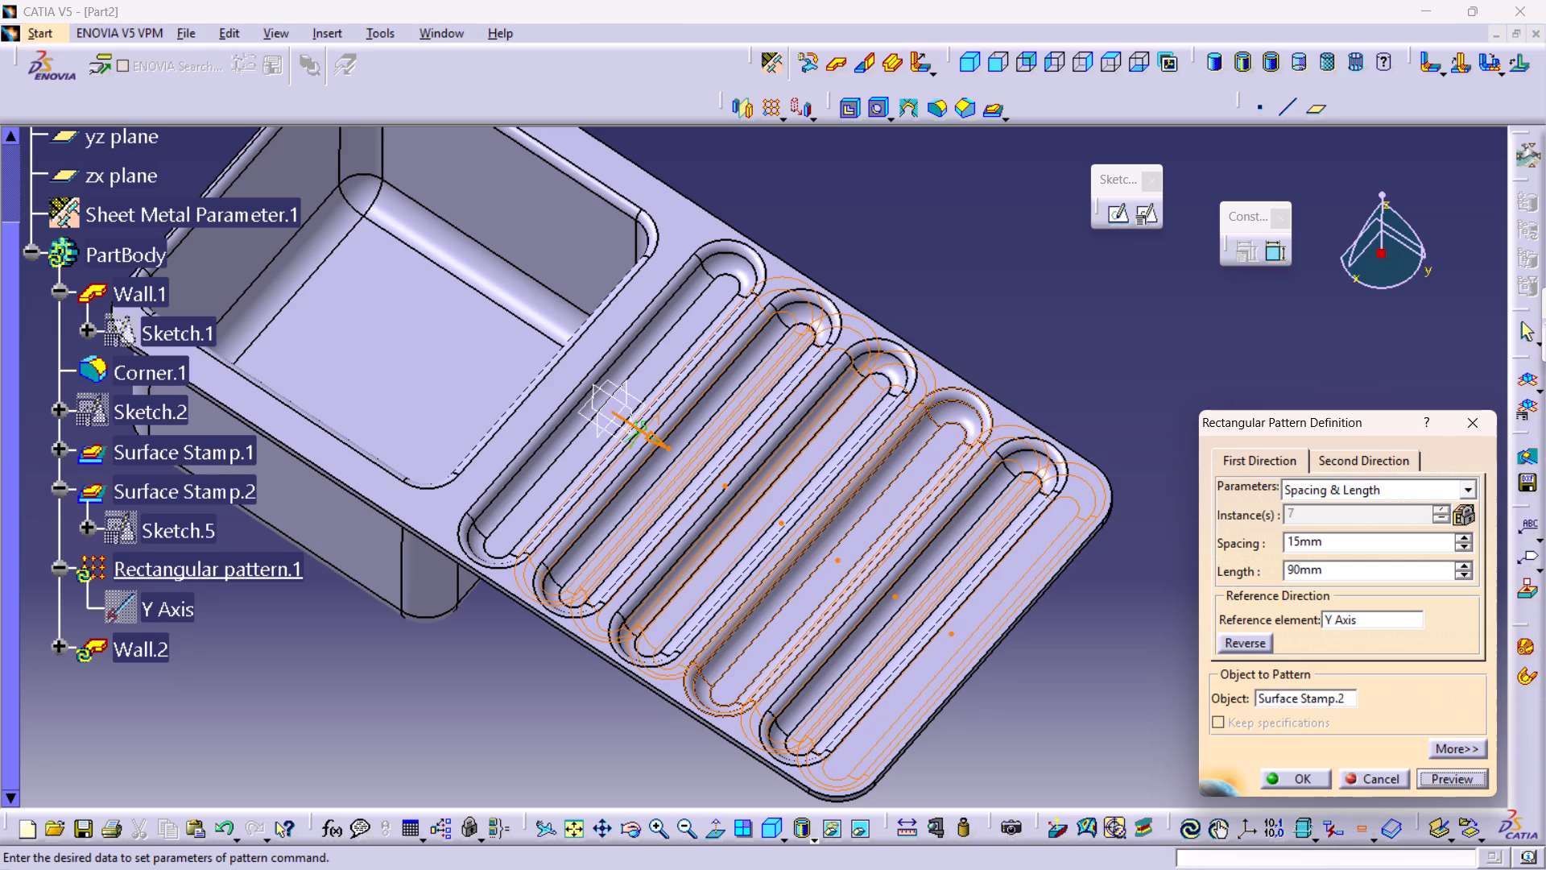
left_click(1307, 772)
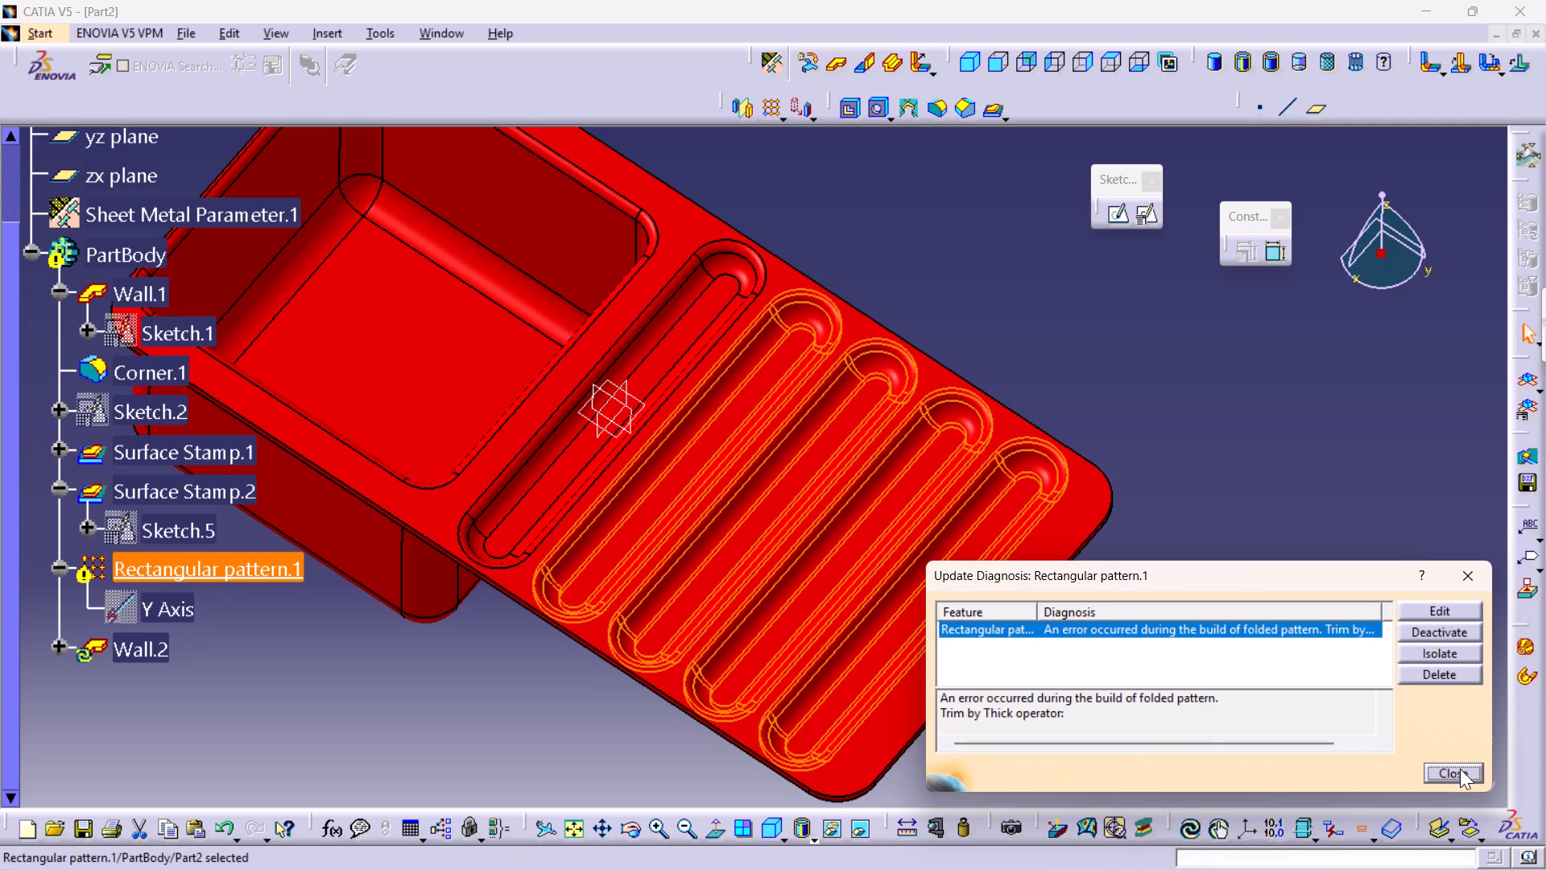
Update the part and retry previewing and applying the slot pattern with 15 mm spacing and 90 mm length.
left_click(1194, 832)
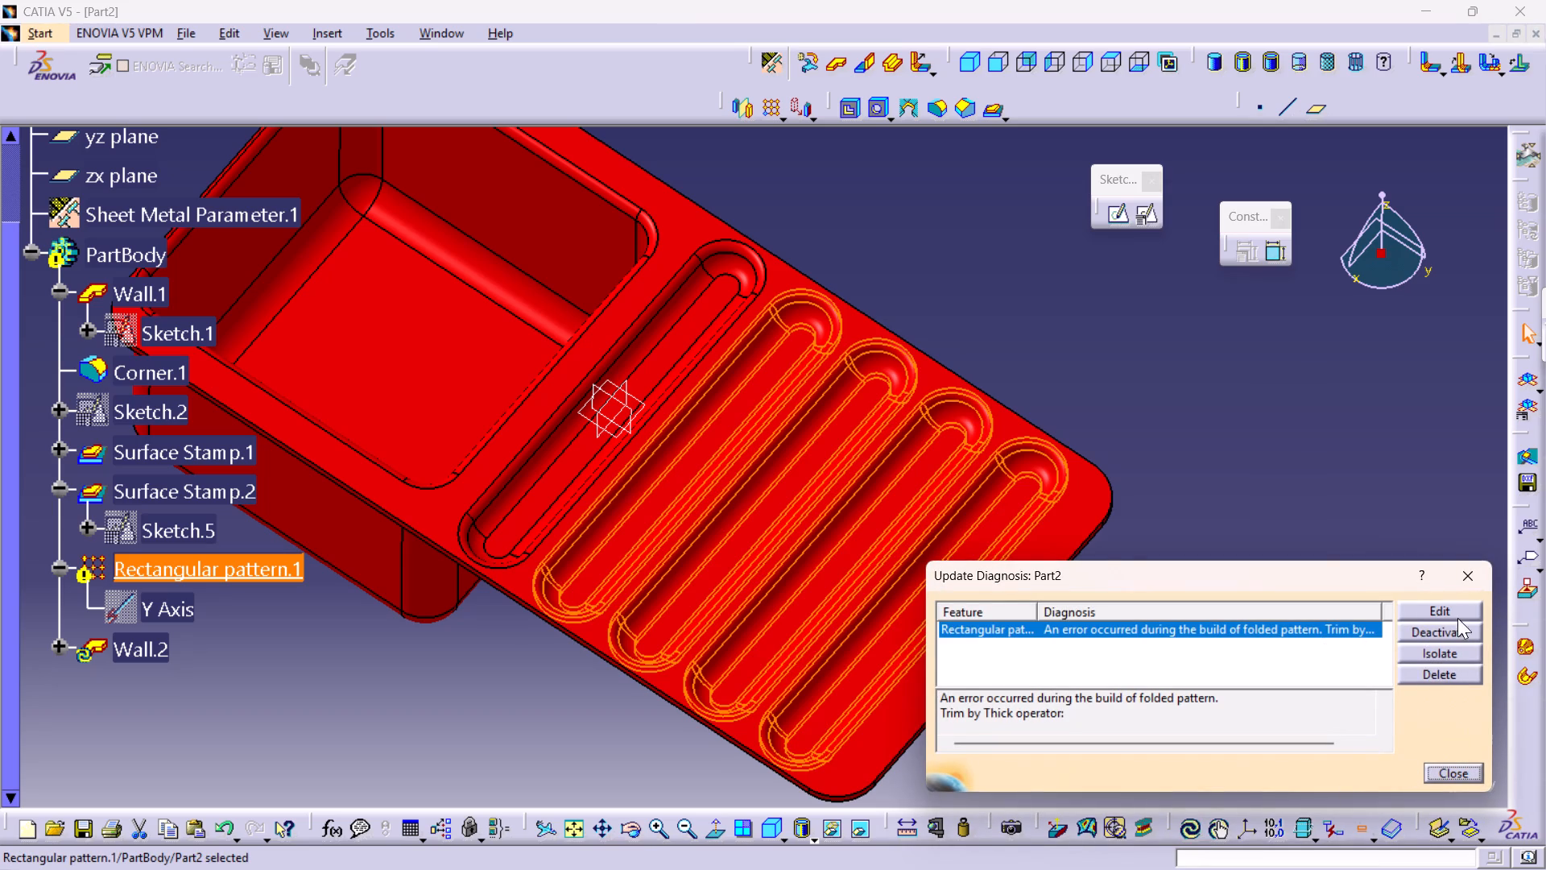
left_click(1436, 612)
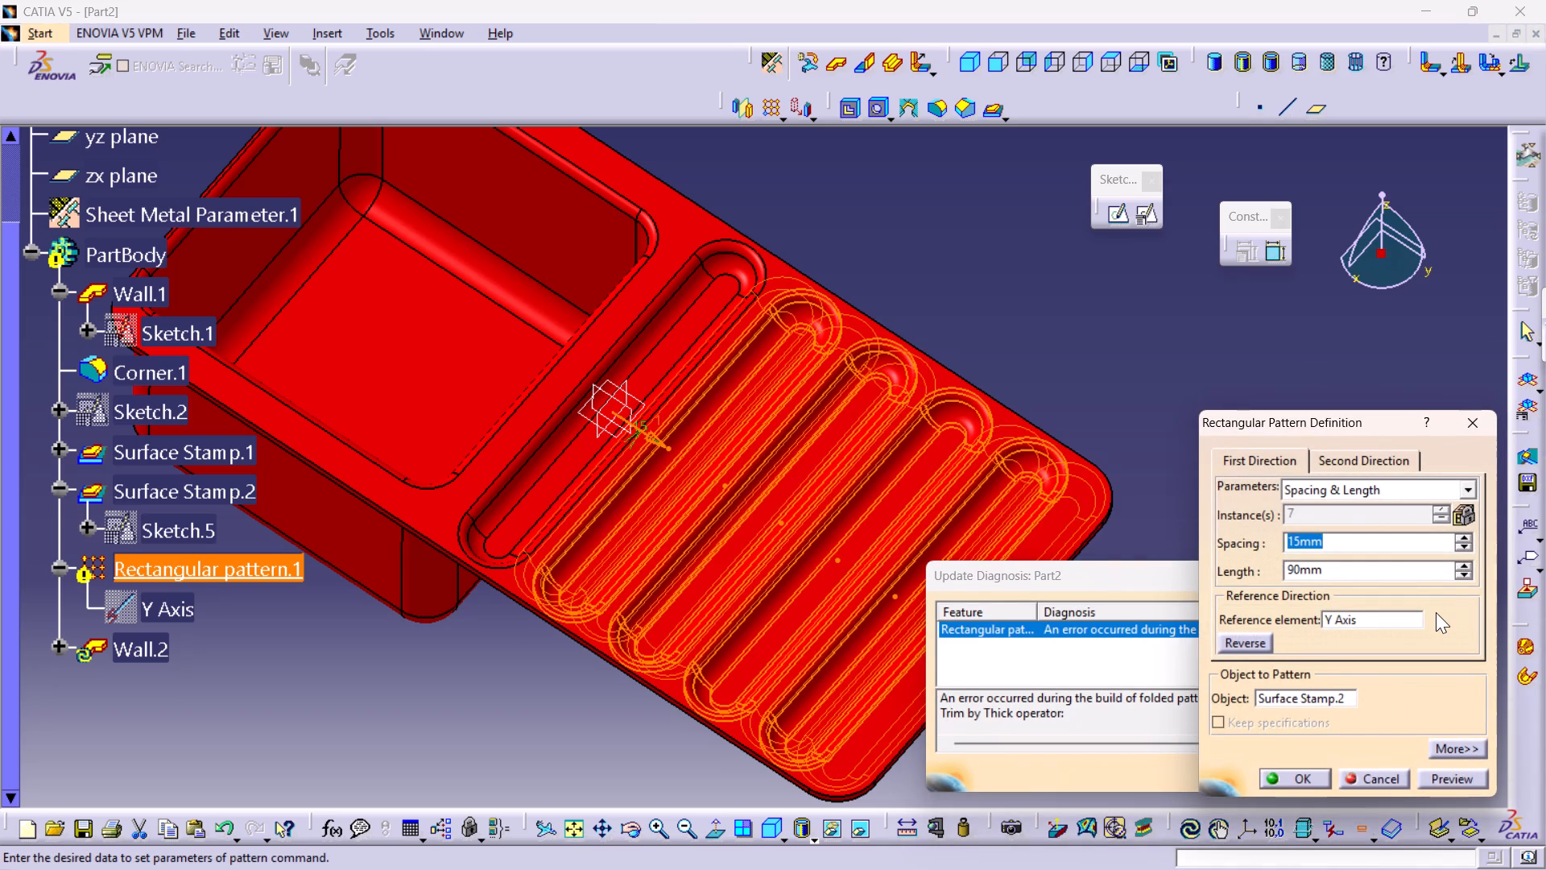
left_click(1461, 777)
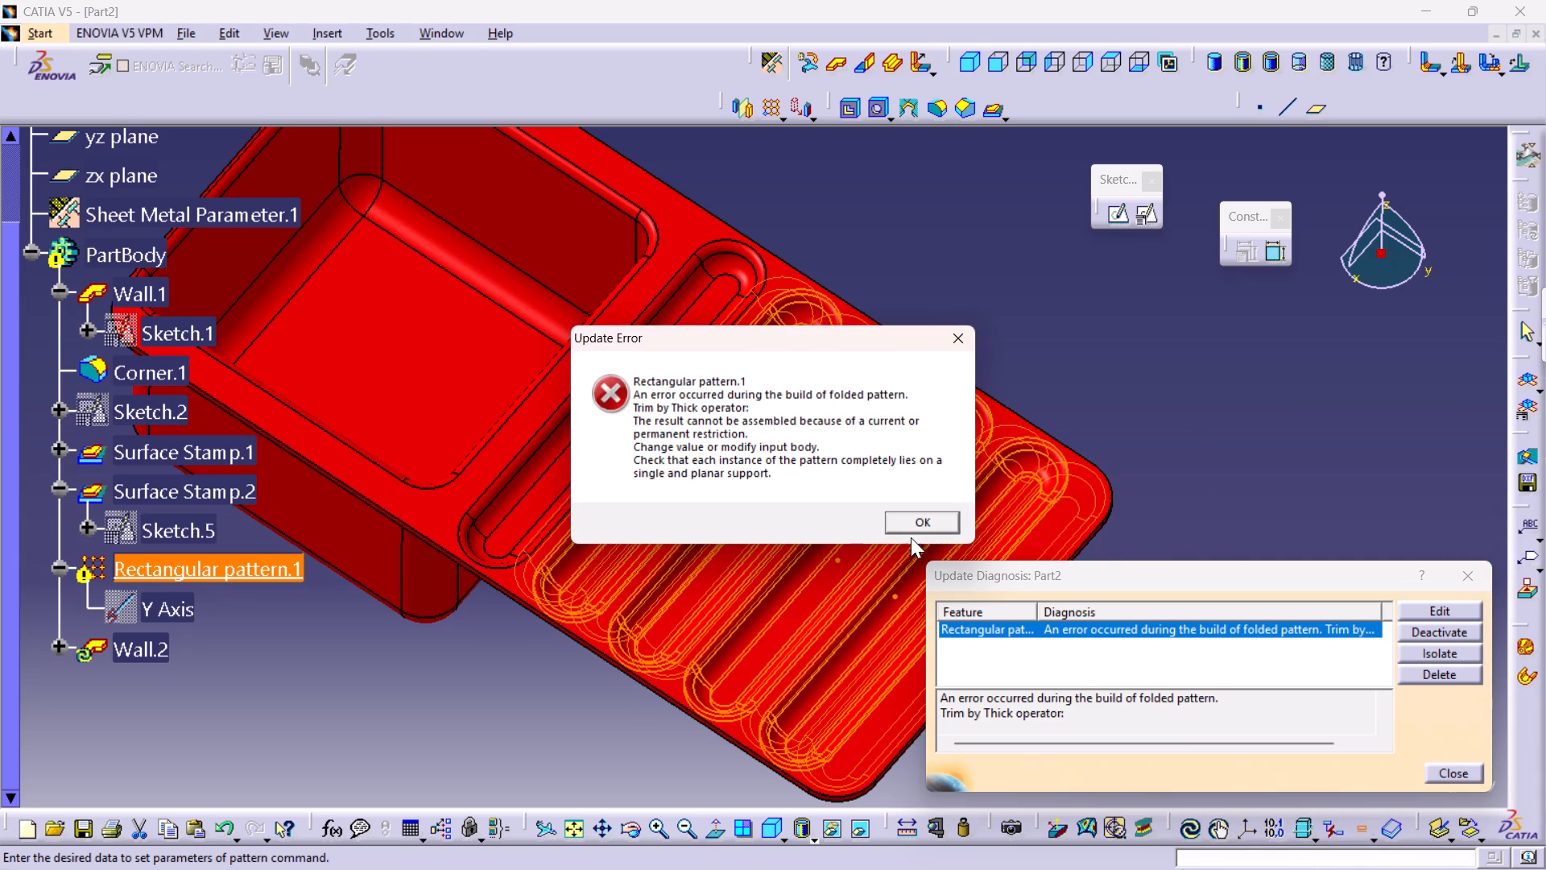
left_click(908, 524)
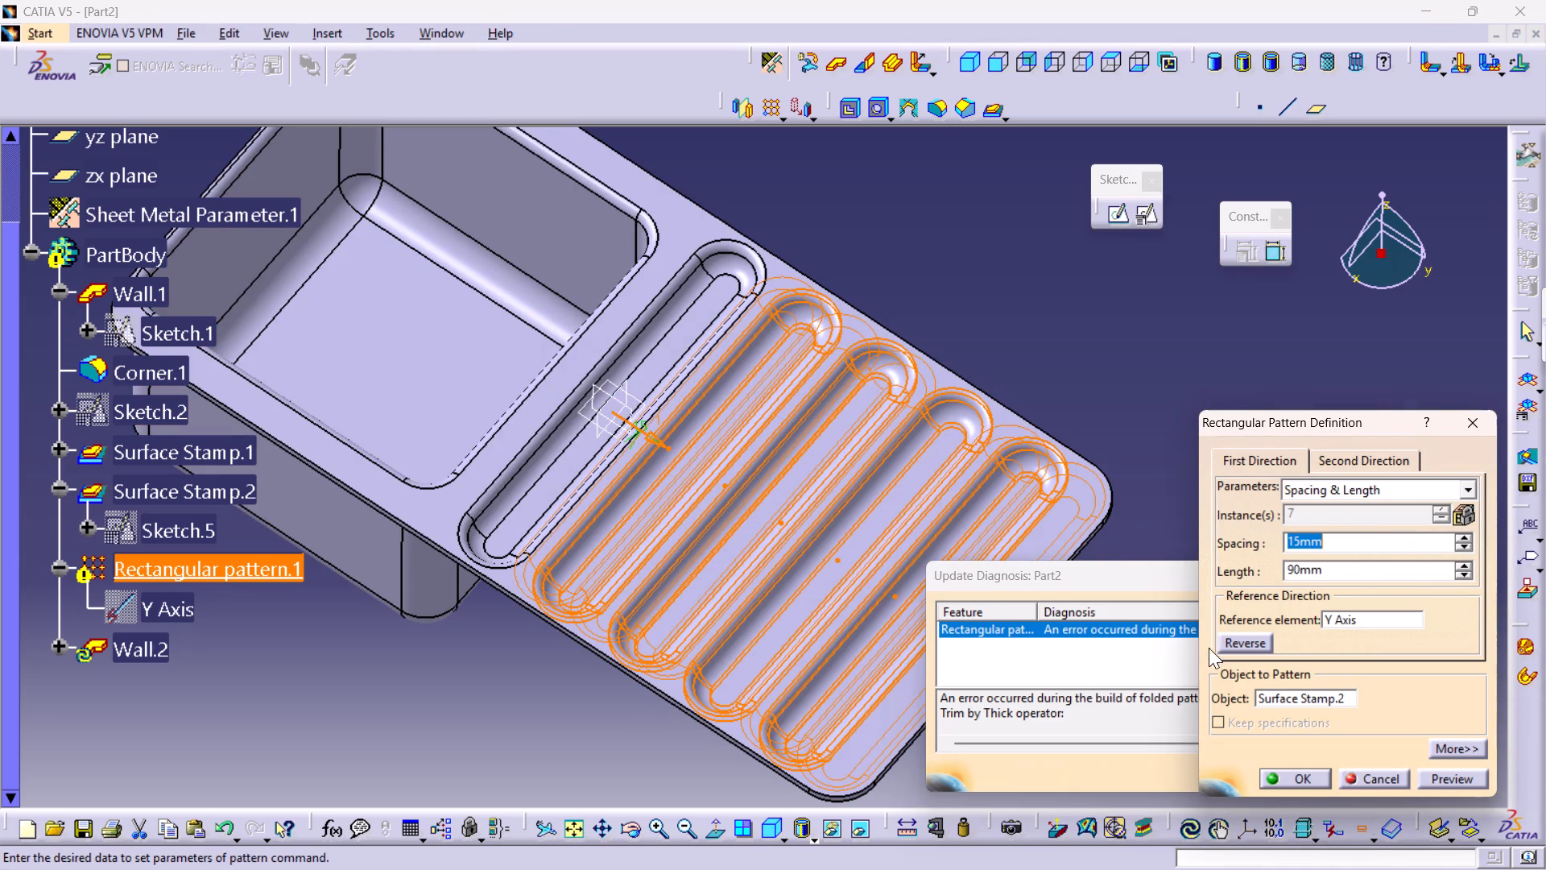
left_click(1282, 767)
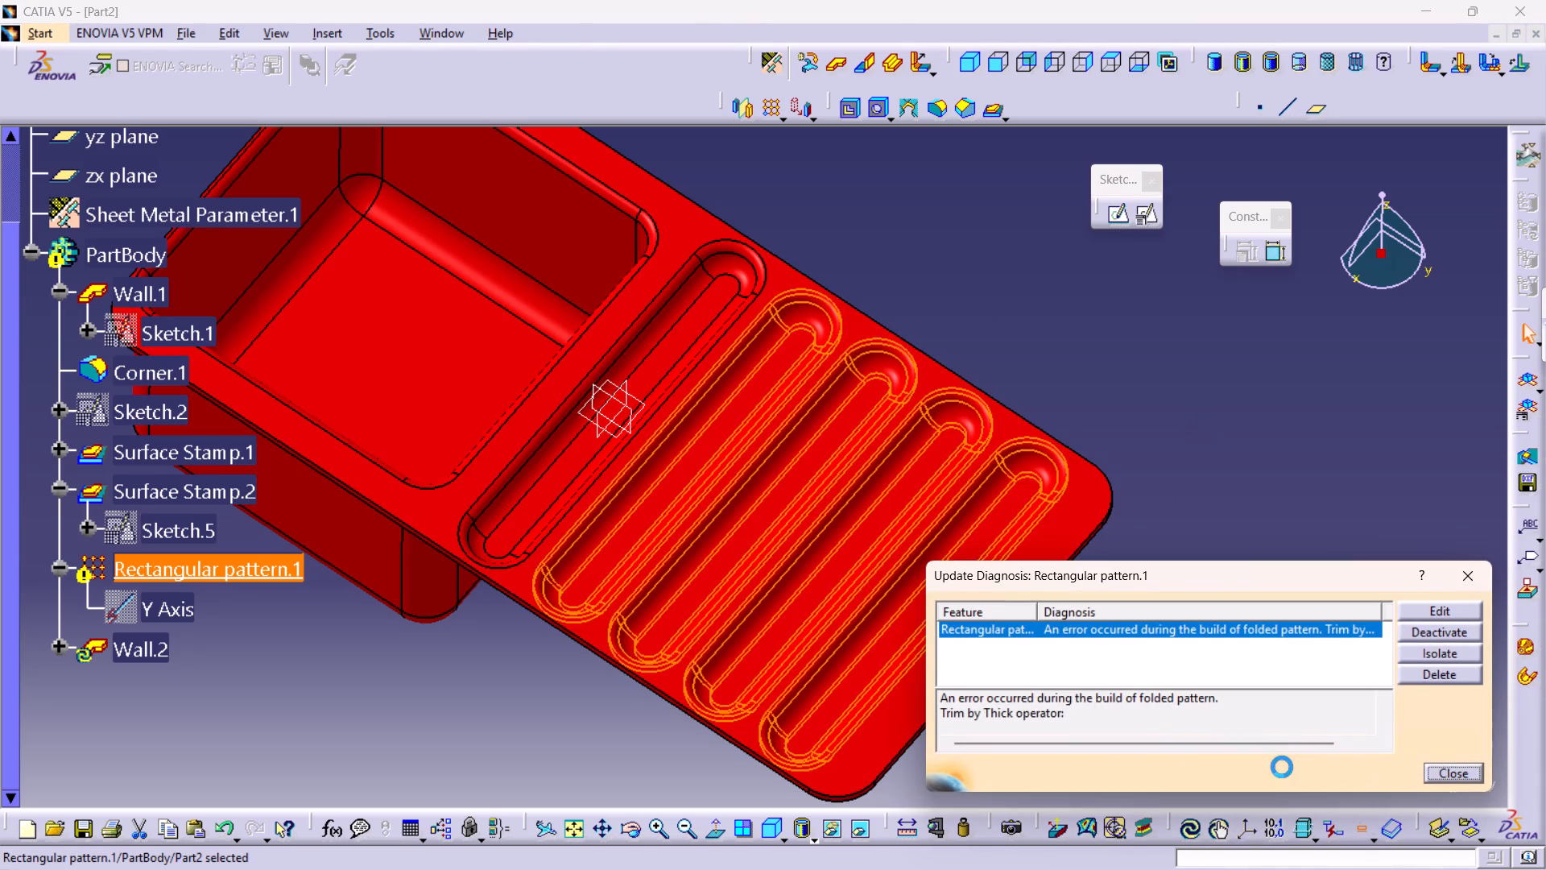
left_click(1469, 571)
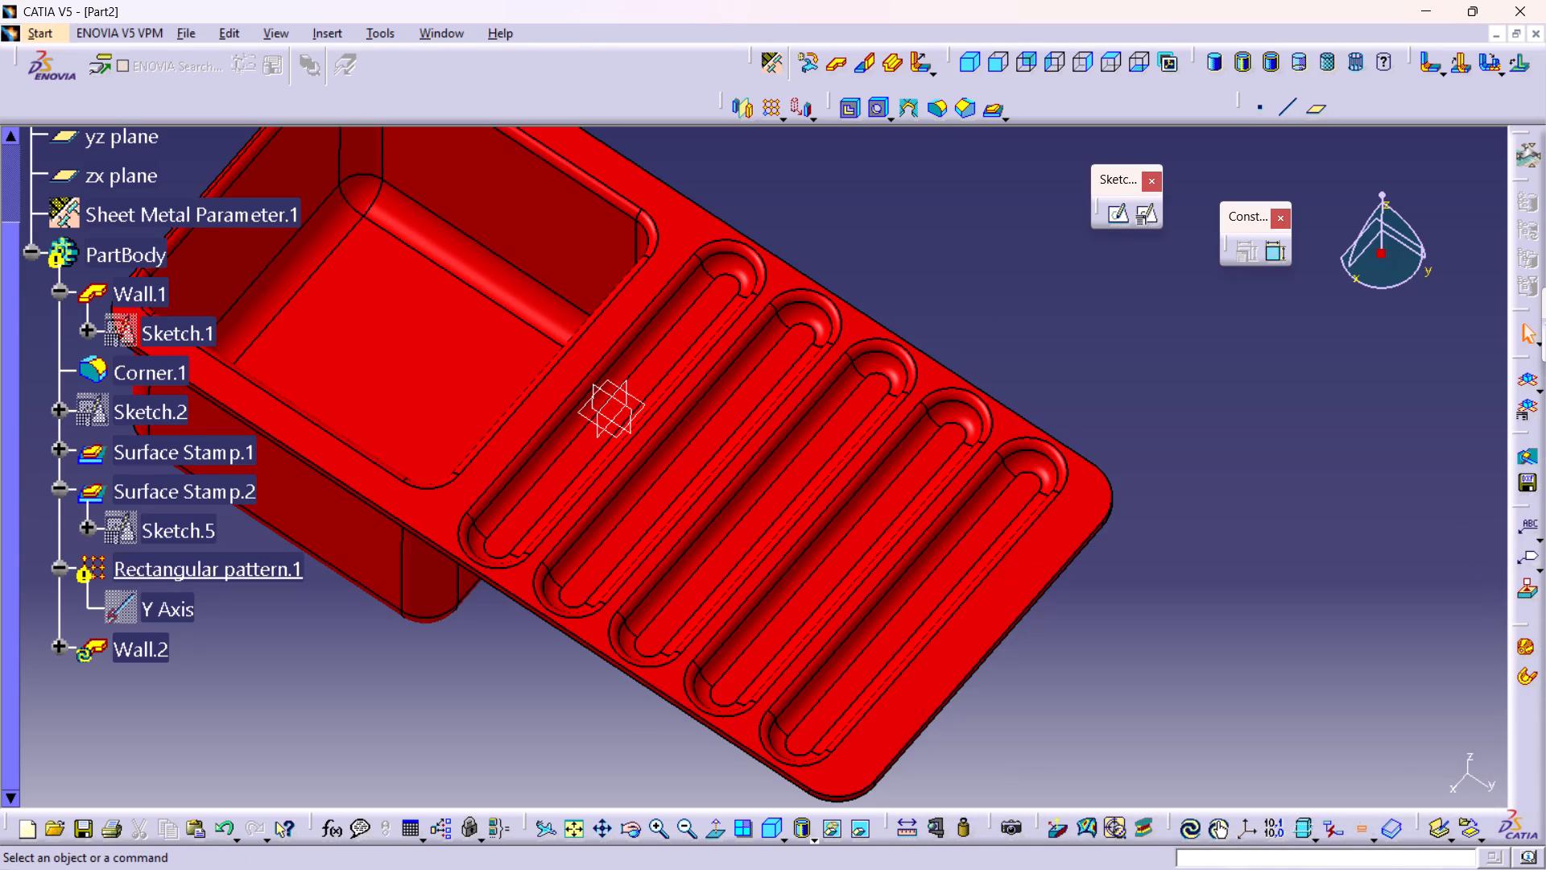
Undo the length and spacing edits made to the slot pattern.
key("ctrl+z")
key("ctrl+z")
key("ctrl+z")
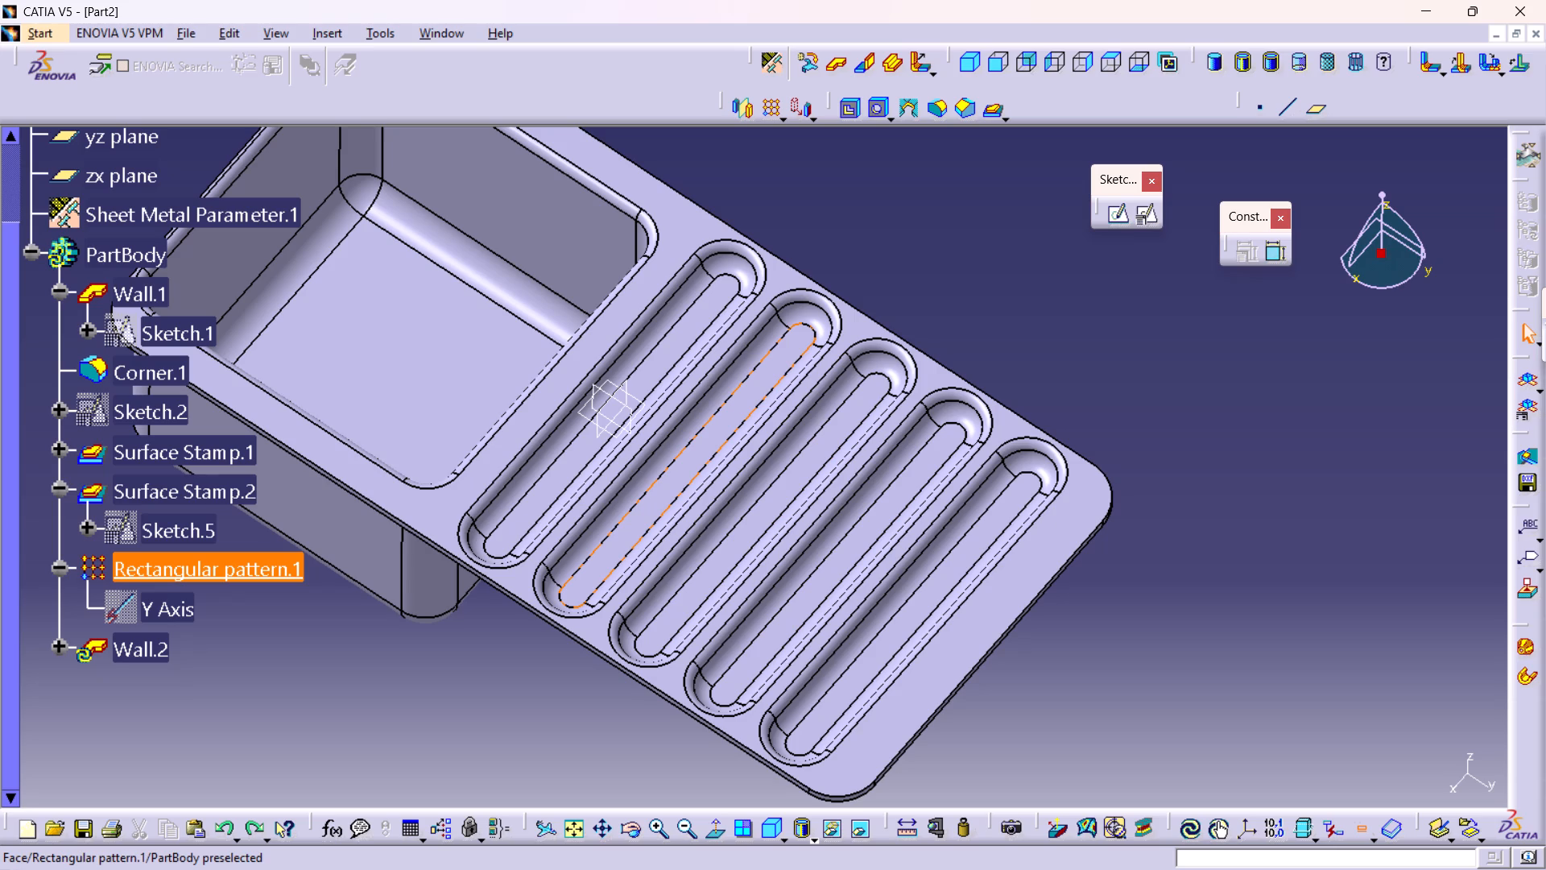
Undo the creation of the rectangular slot pattern on the drainboard.
middle_click_drag(1164, 536, 1147, 478)
right_click(1164, 536)
middle_click_drag(804, 589, 767, 545)
left_click(962, 61)
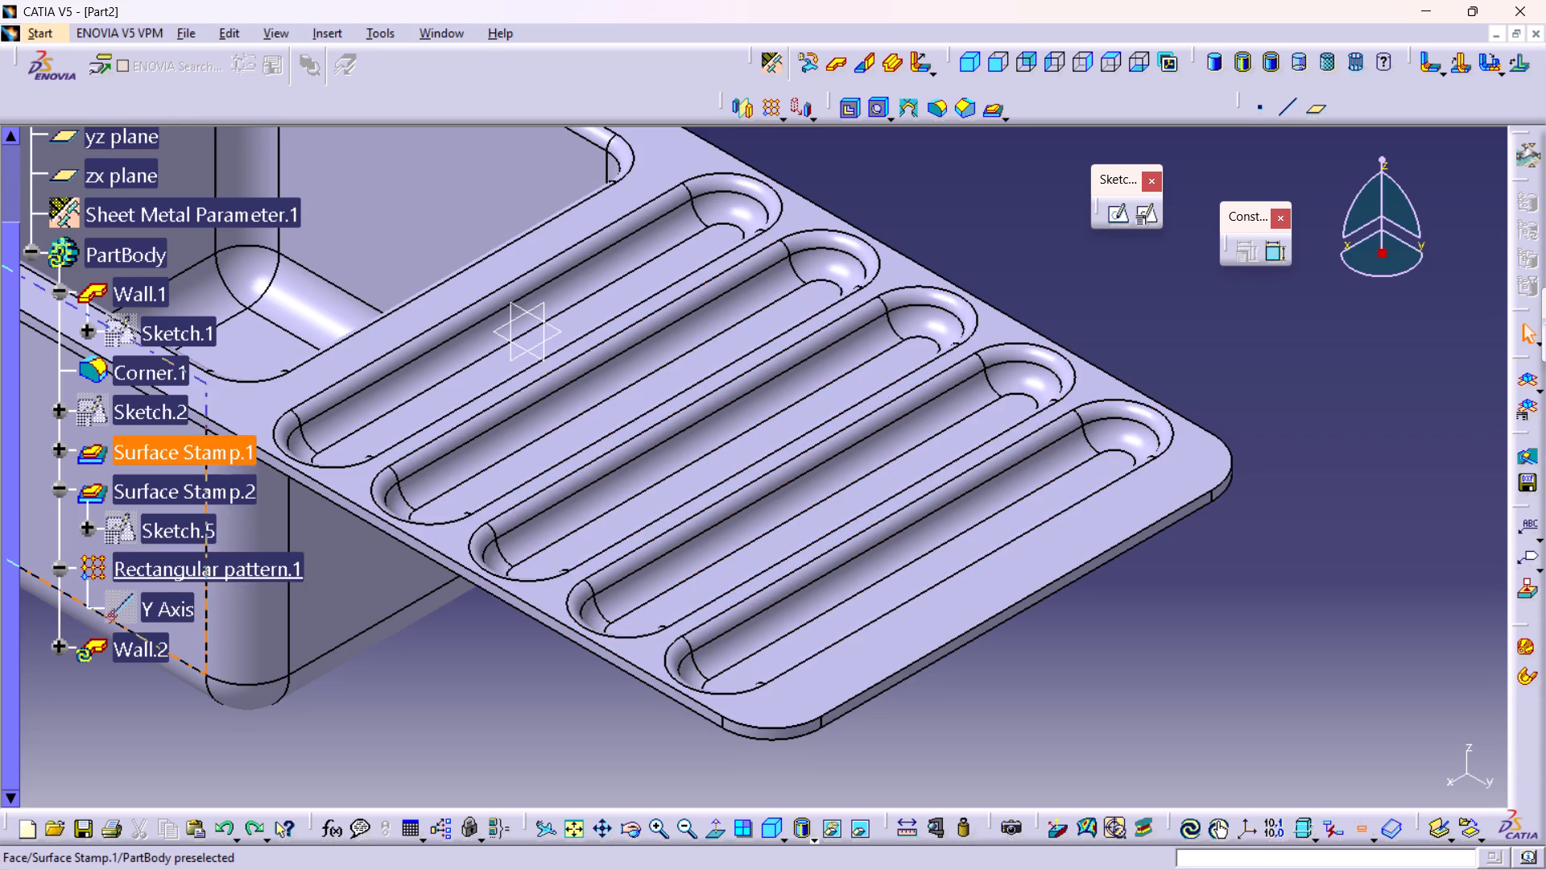
middle_click_drag(494, 446, 500, 520)
right_click(494, 446)
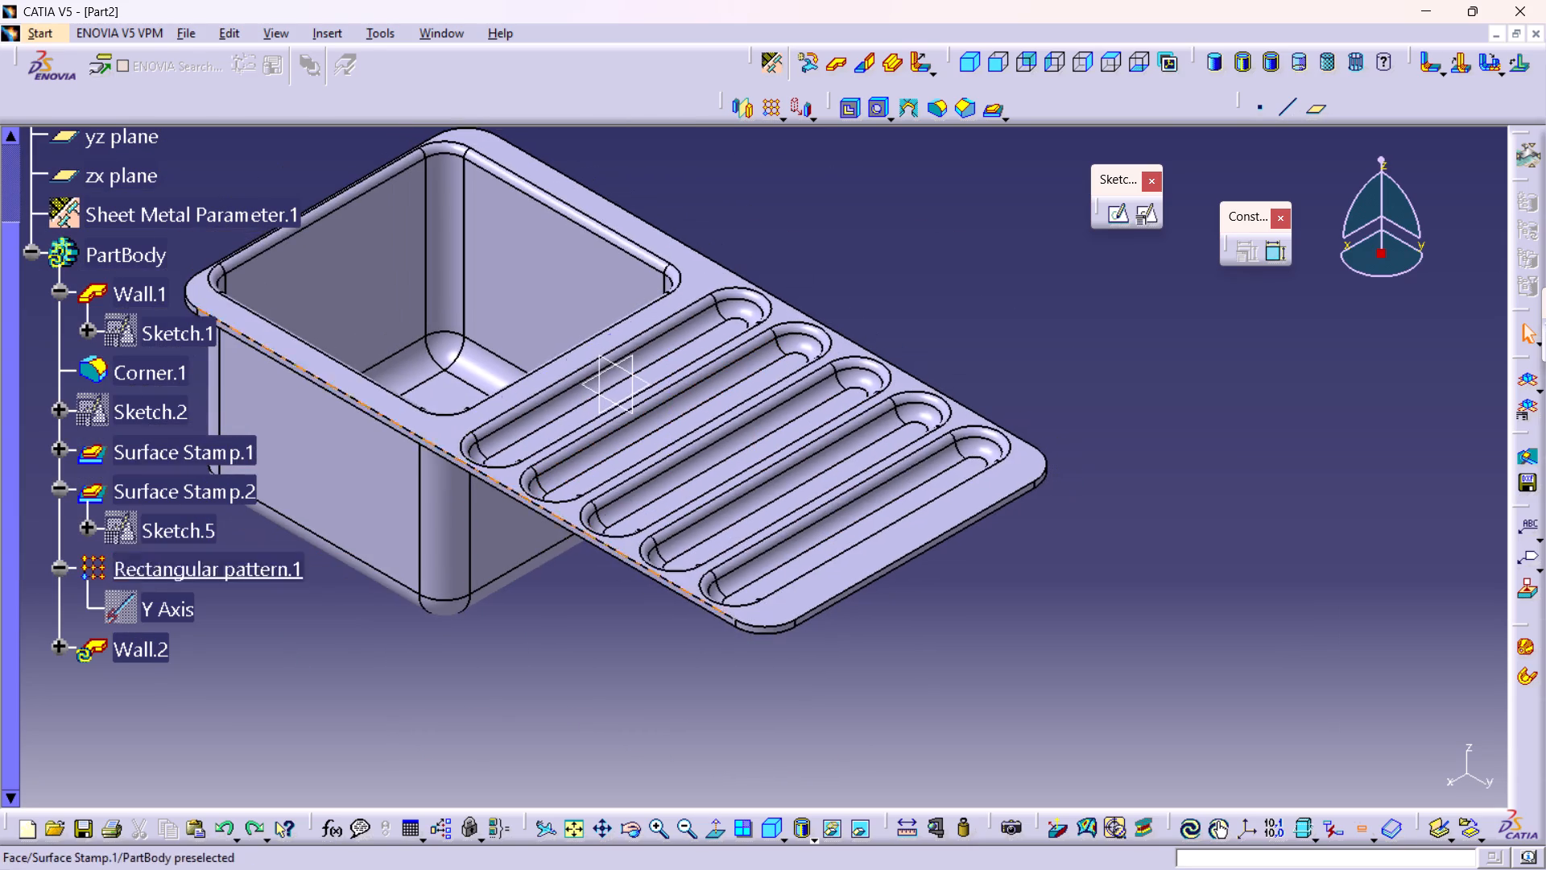
key("ctrl+z")
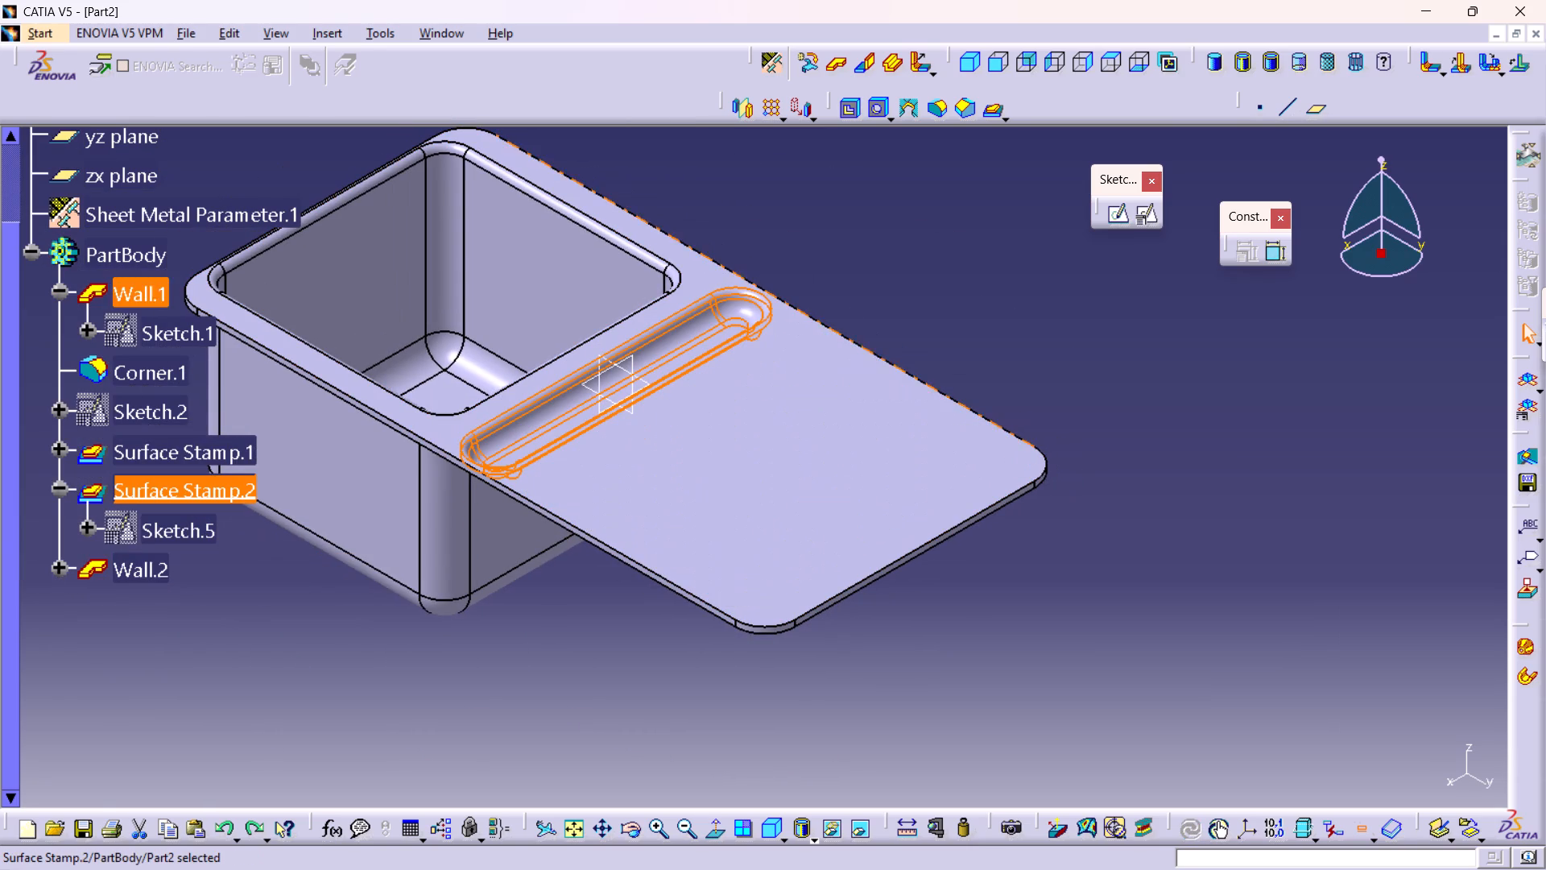
Try to create a rectangular pattern of the drainboard slot stamp along the Y axis with 6 instances at 15 mm spacing.
left_click(770, 105)
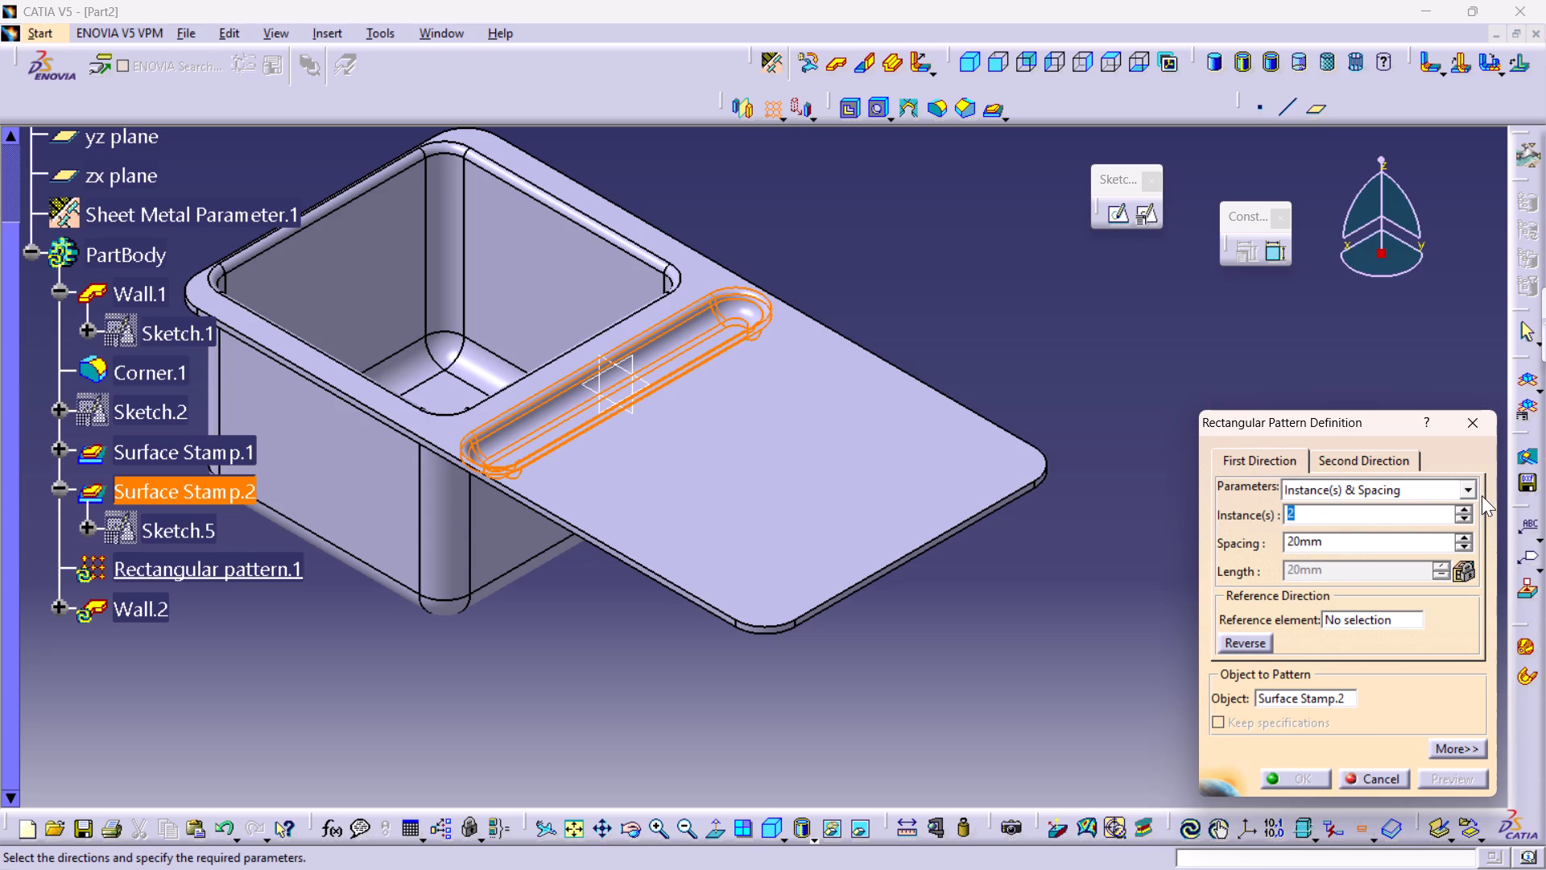
left_click(1470, 489)
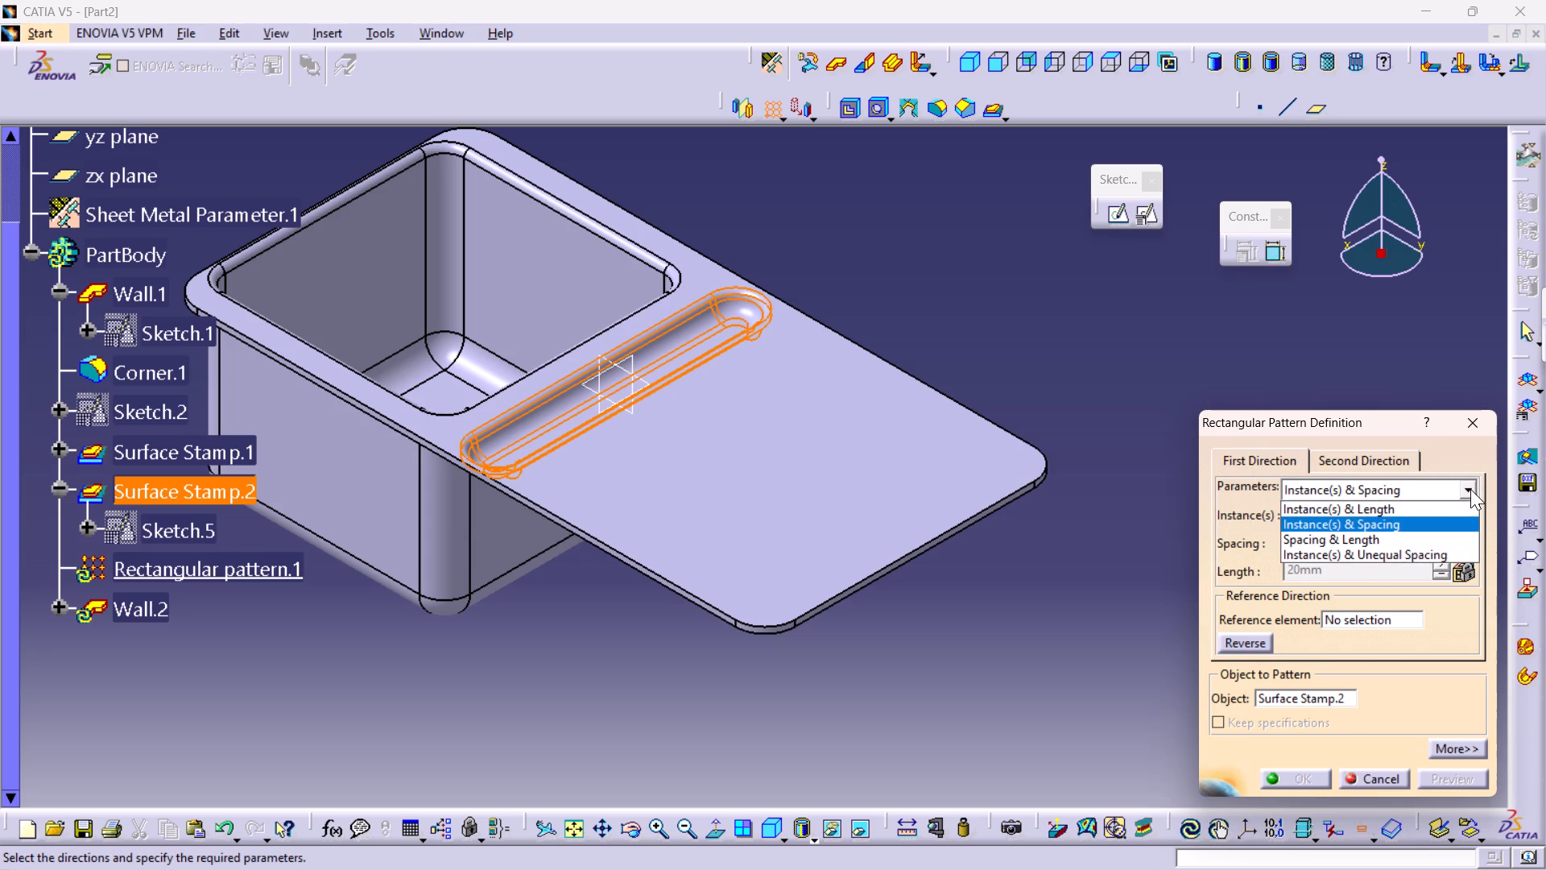
left_click(1389, 520)
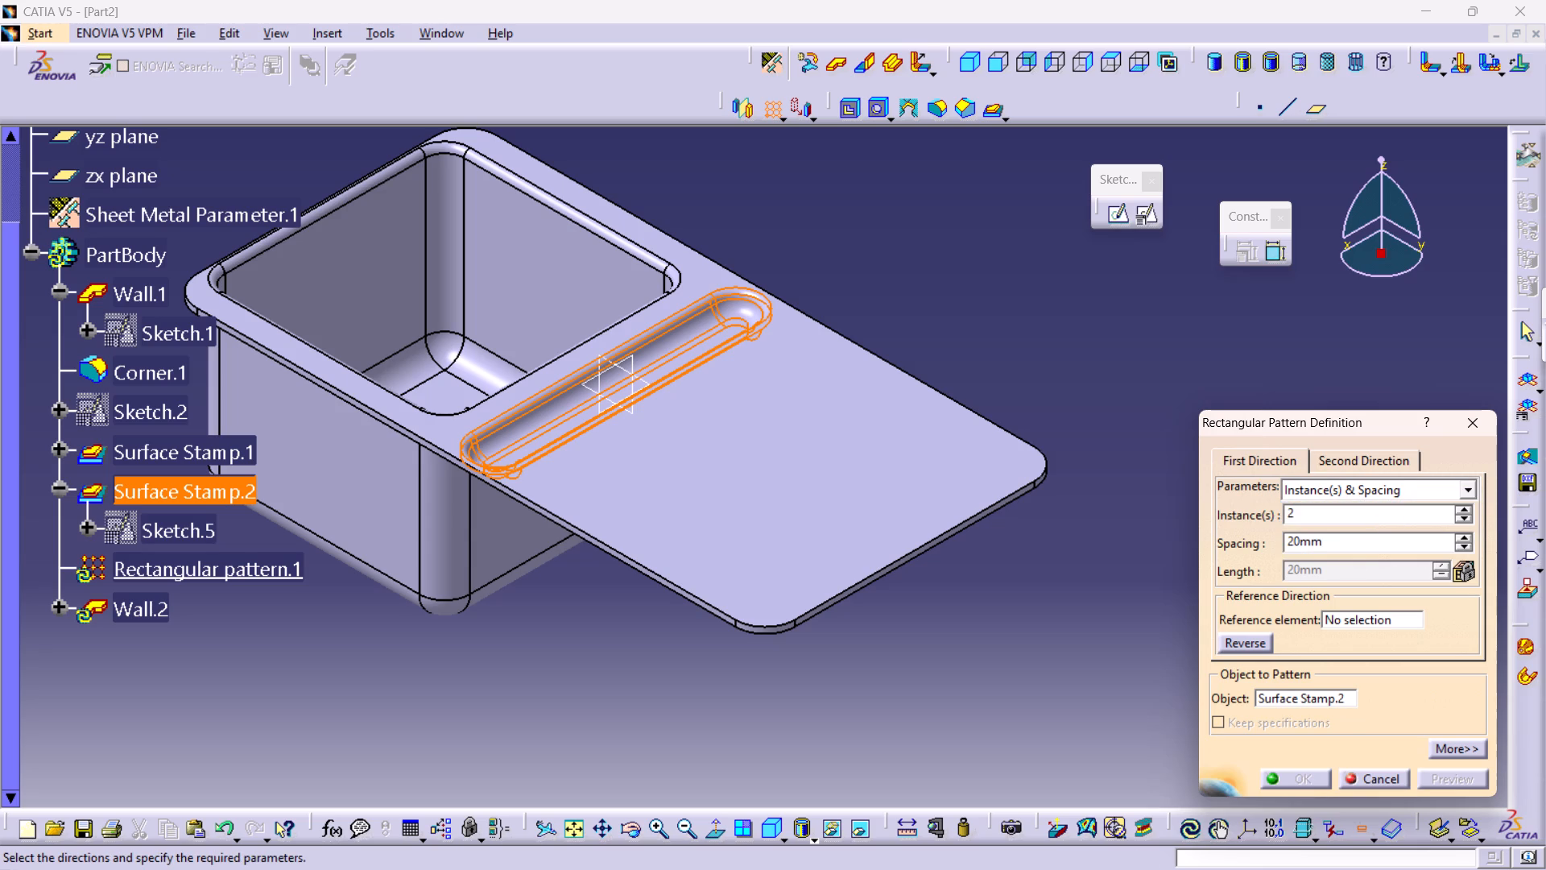
double_click(1312, 513)
key("6")
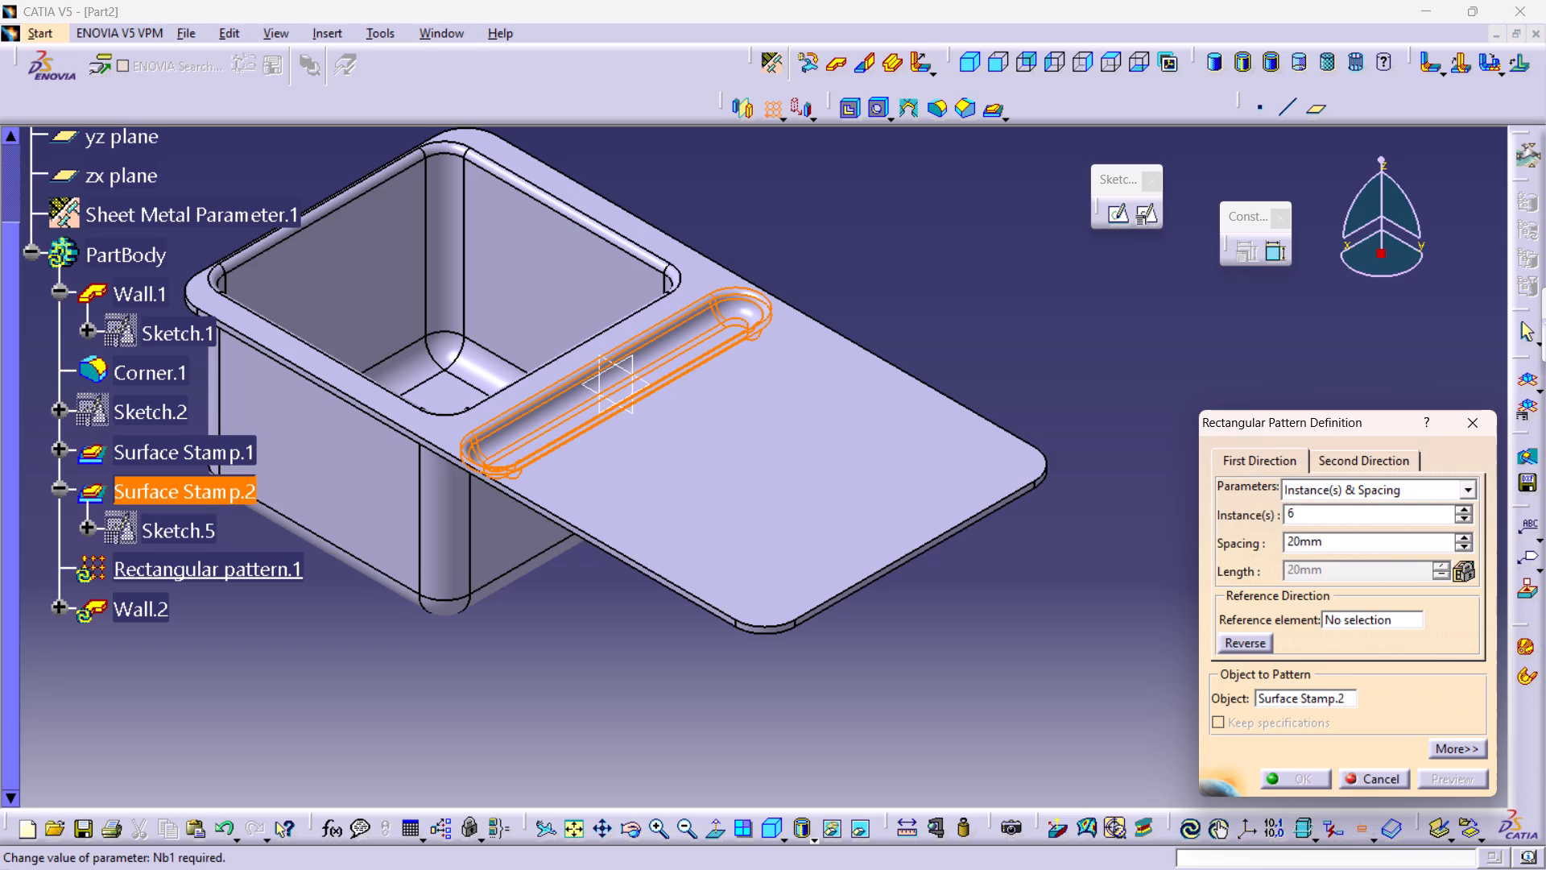
double_click(1342, 547)
type("15")
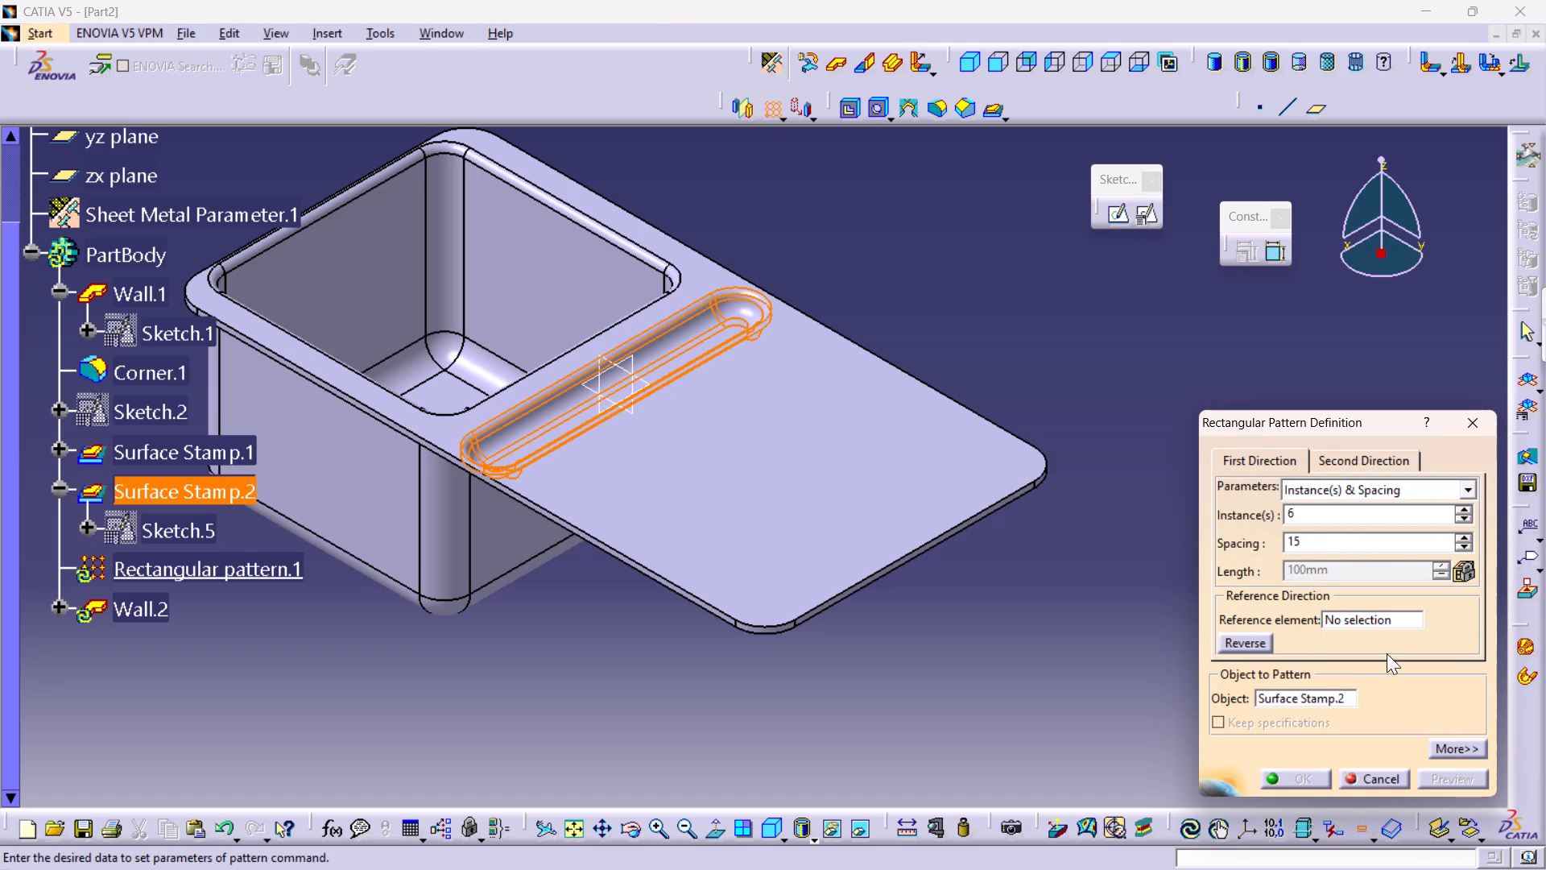
right_click(1365, 612)
left_click(1365, 672)
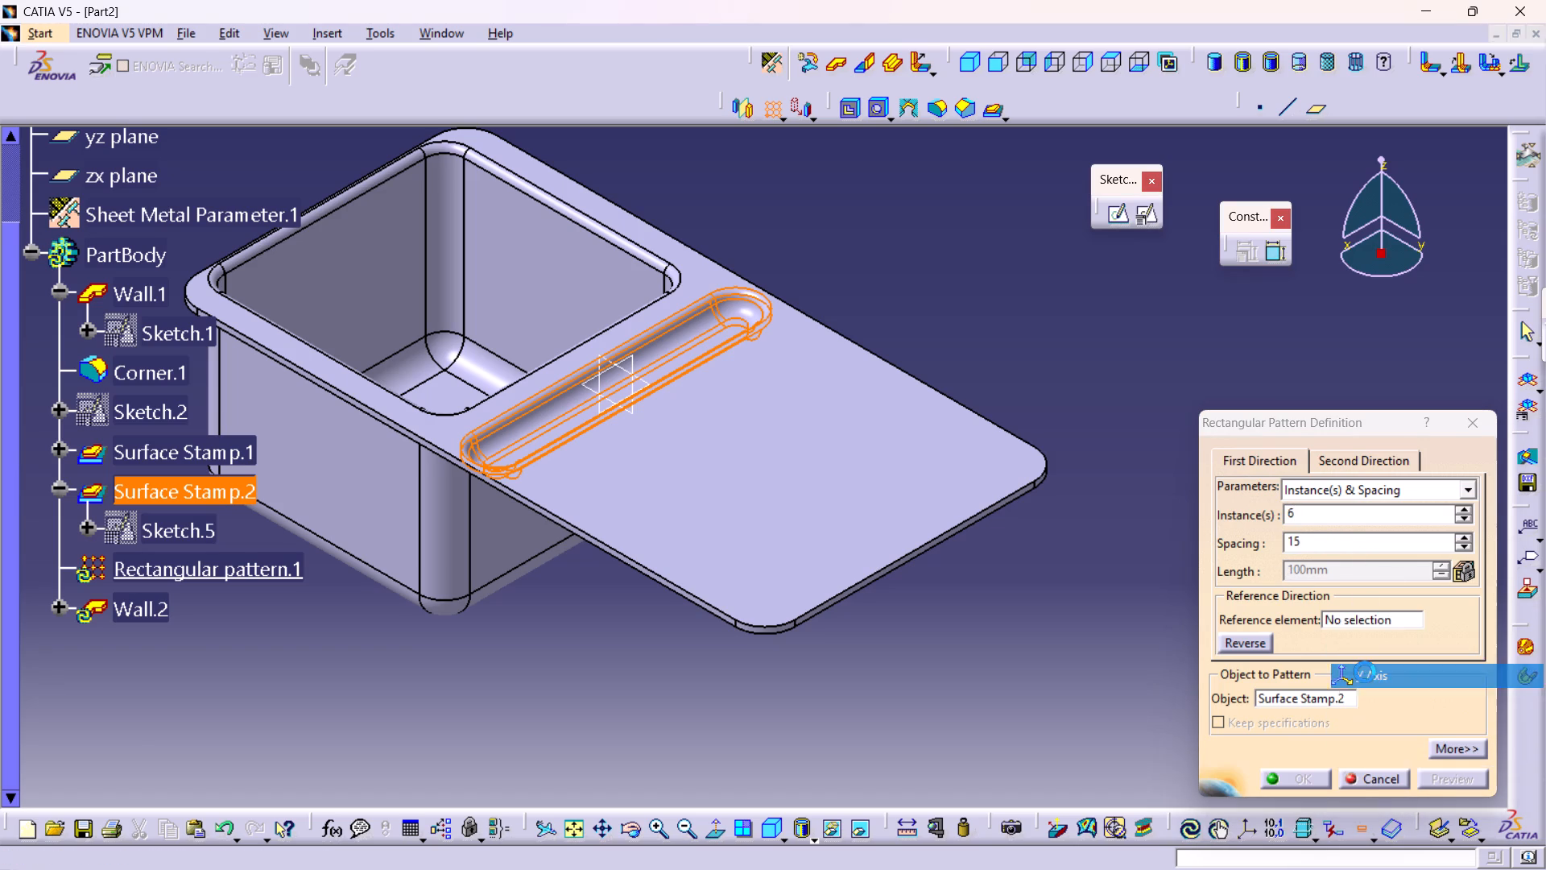
middle_click_drag(868, 600, 882, 671)
right_click_drag(867, 600, 882, 671)
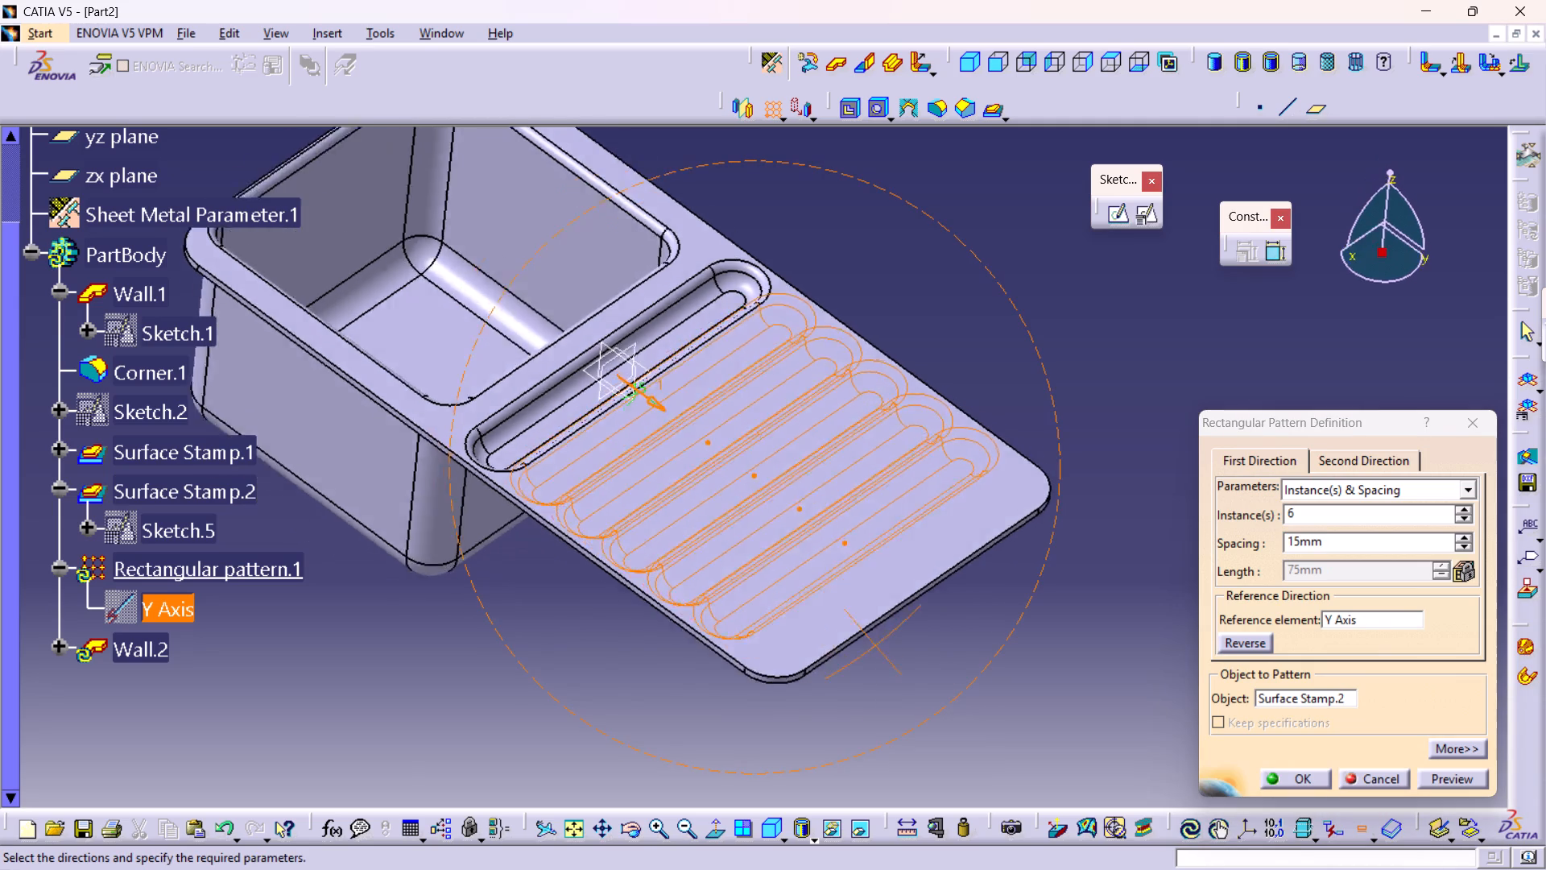
middle_click_drag(882, 671, 854, 712)
right_click_drag(882, 671, 854, 712)
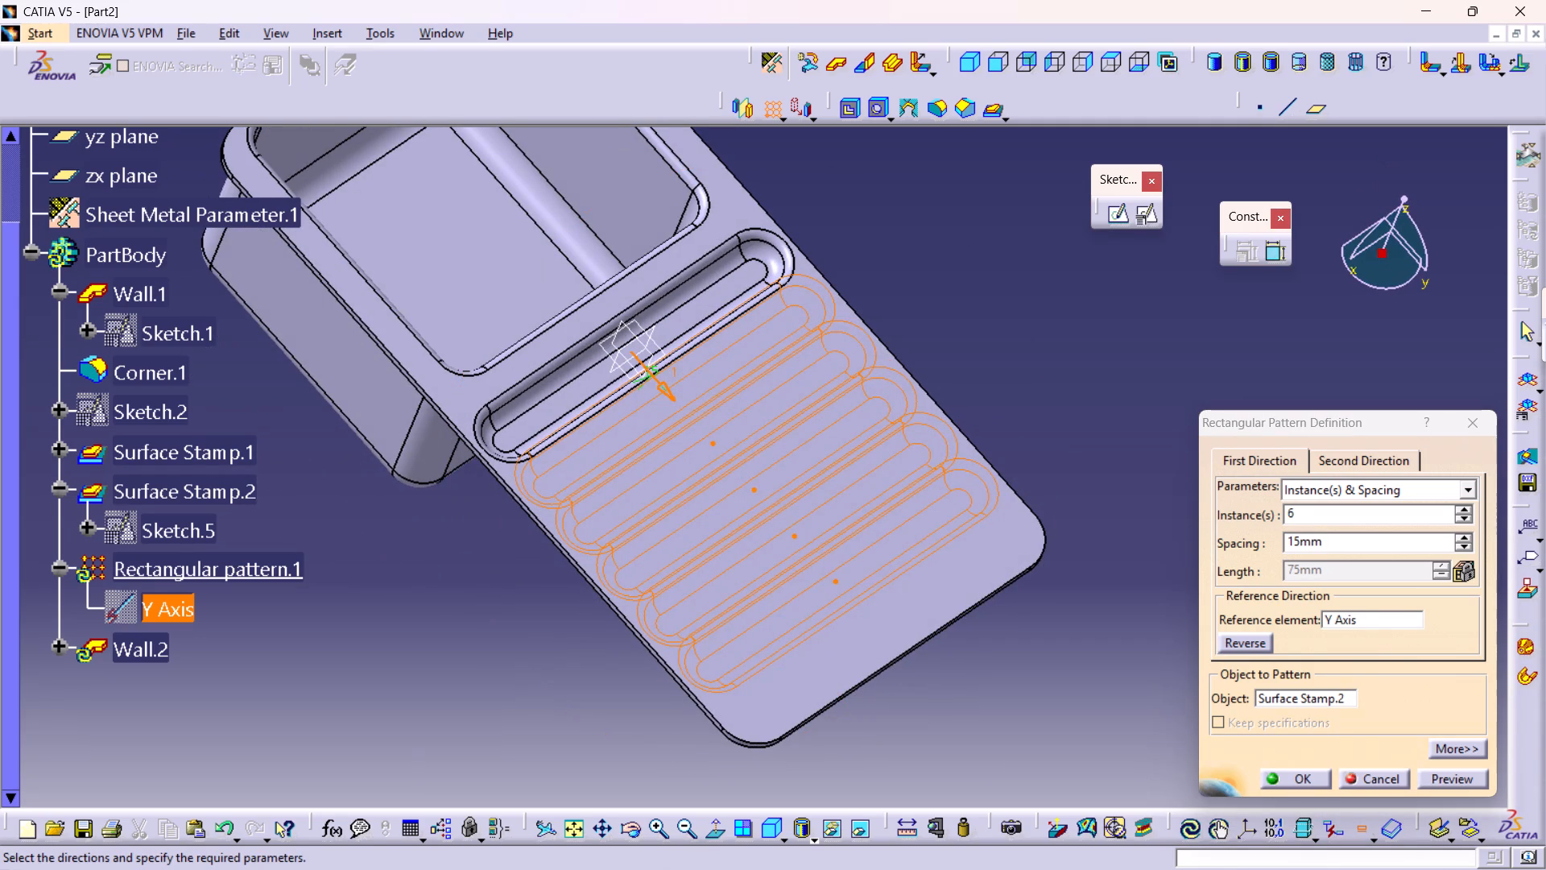
left_click(1297, 773)
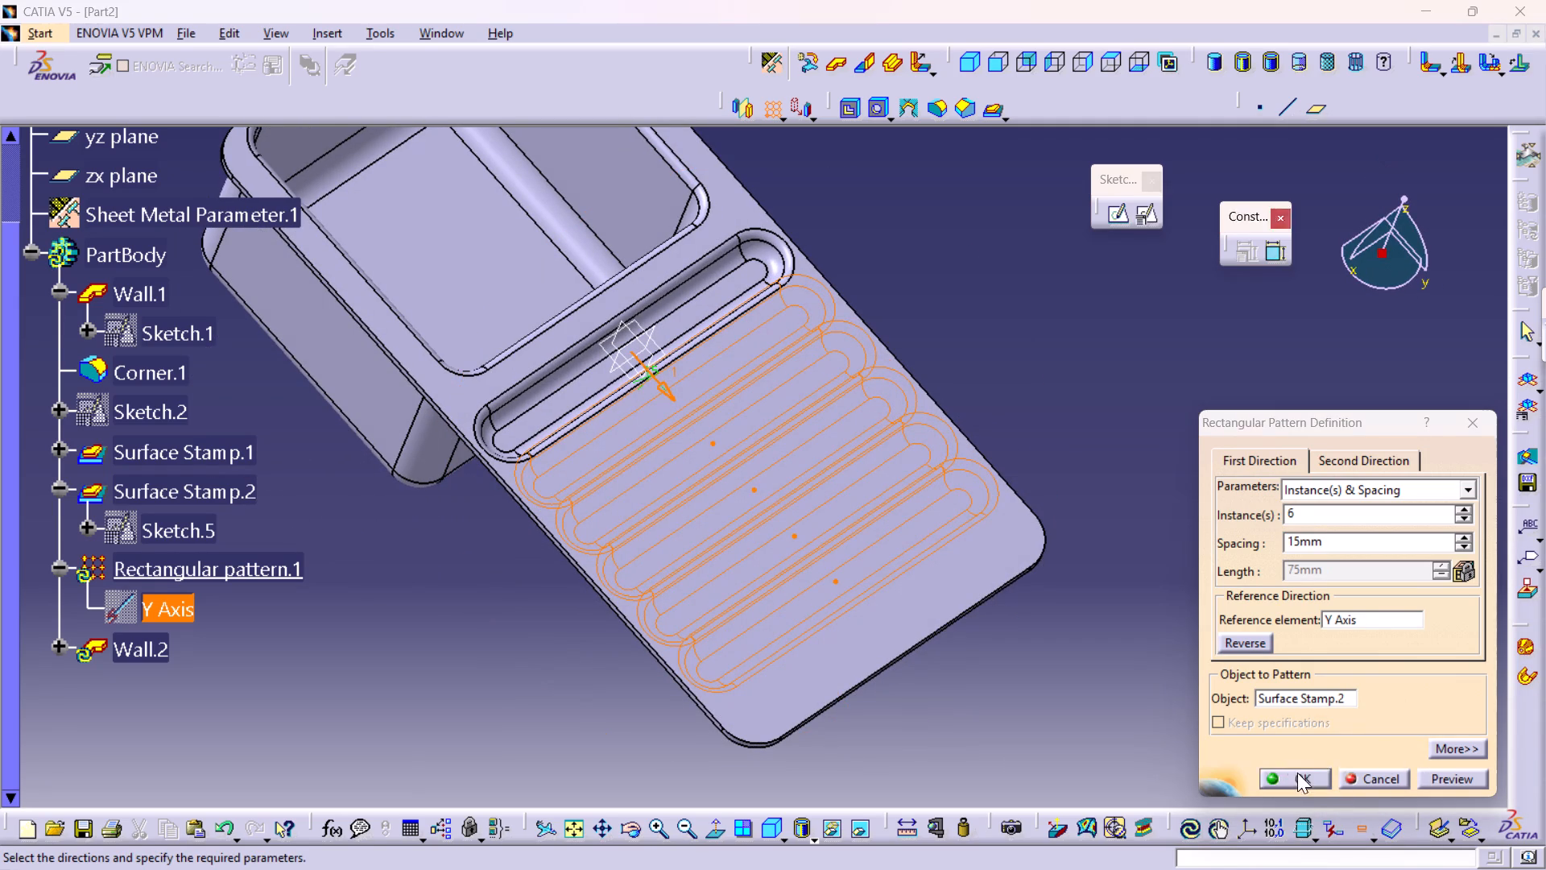
left_click(936, 520)
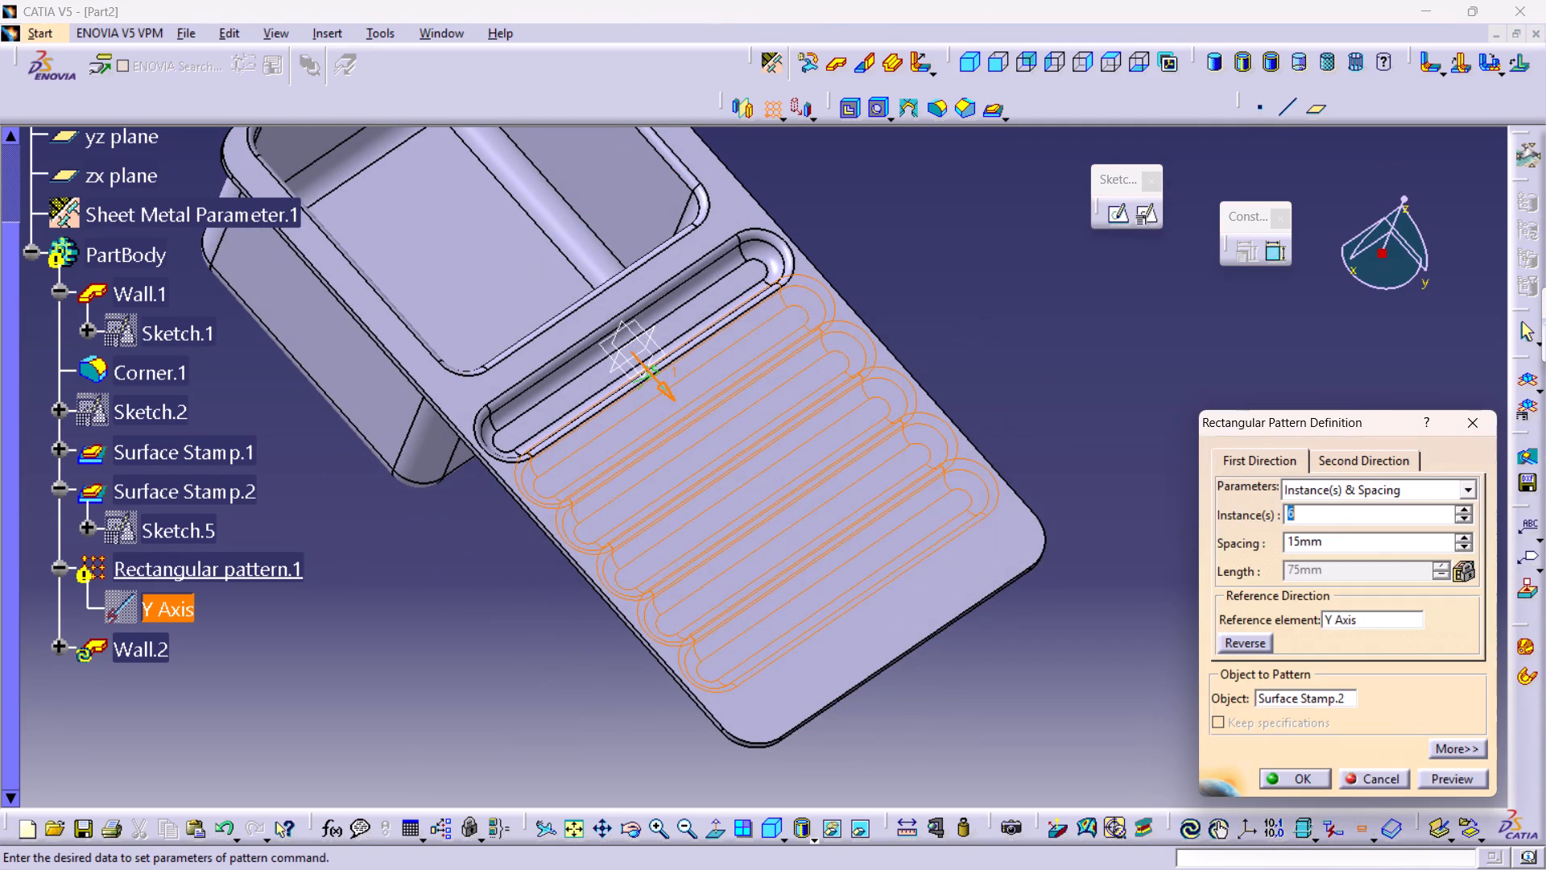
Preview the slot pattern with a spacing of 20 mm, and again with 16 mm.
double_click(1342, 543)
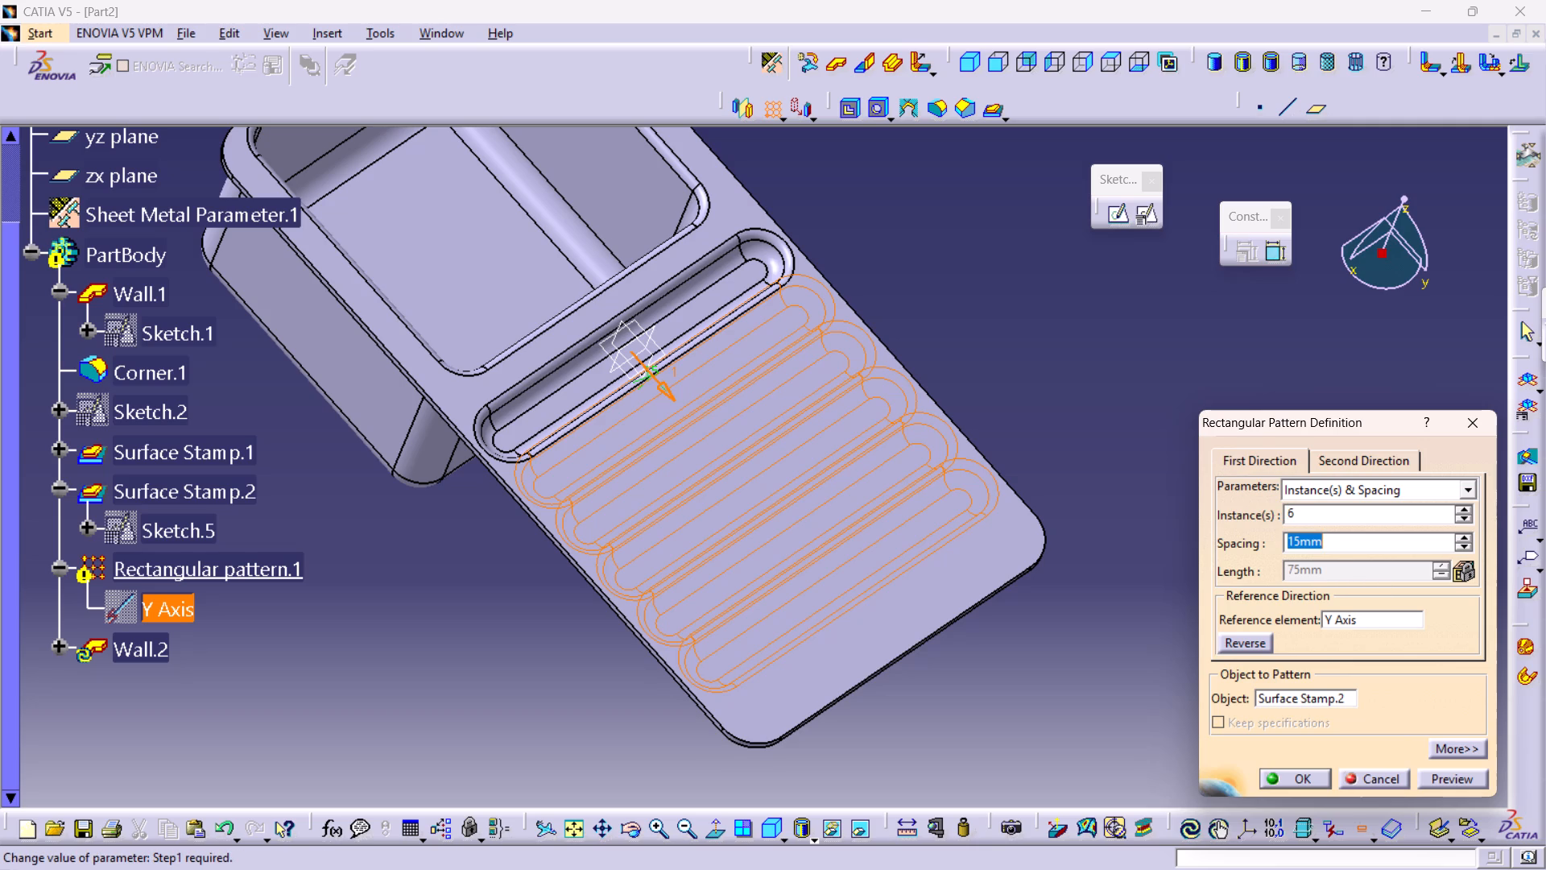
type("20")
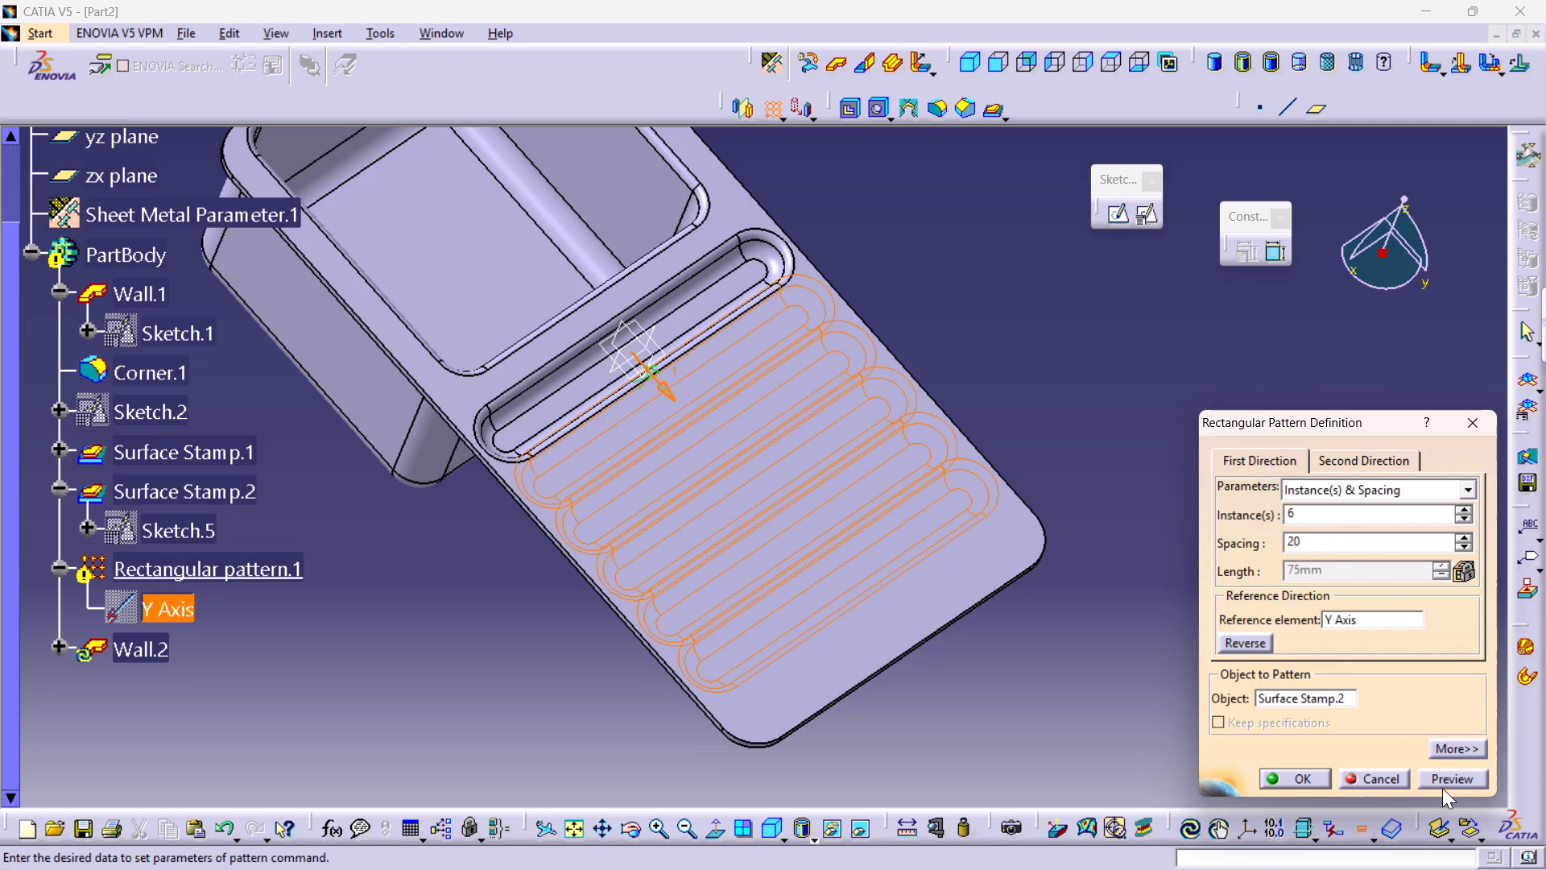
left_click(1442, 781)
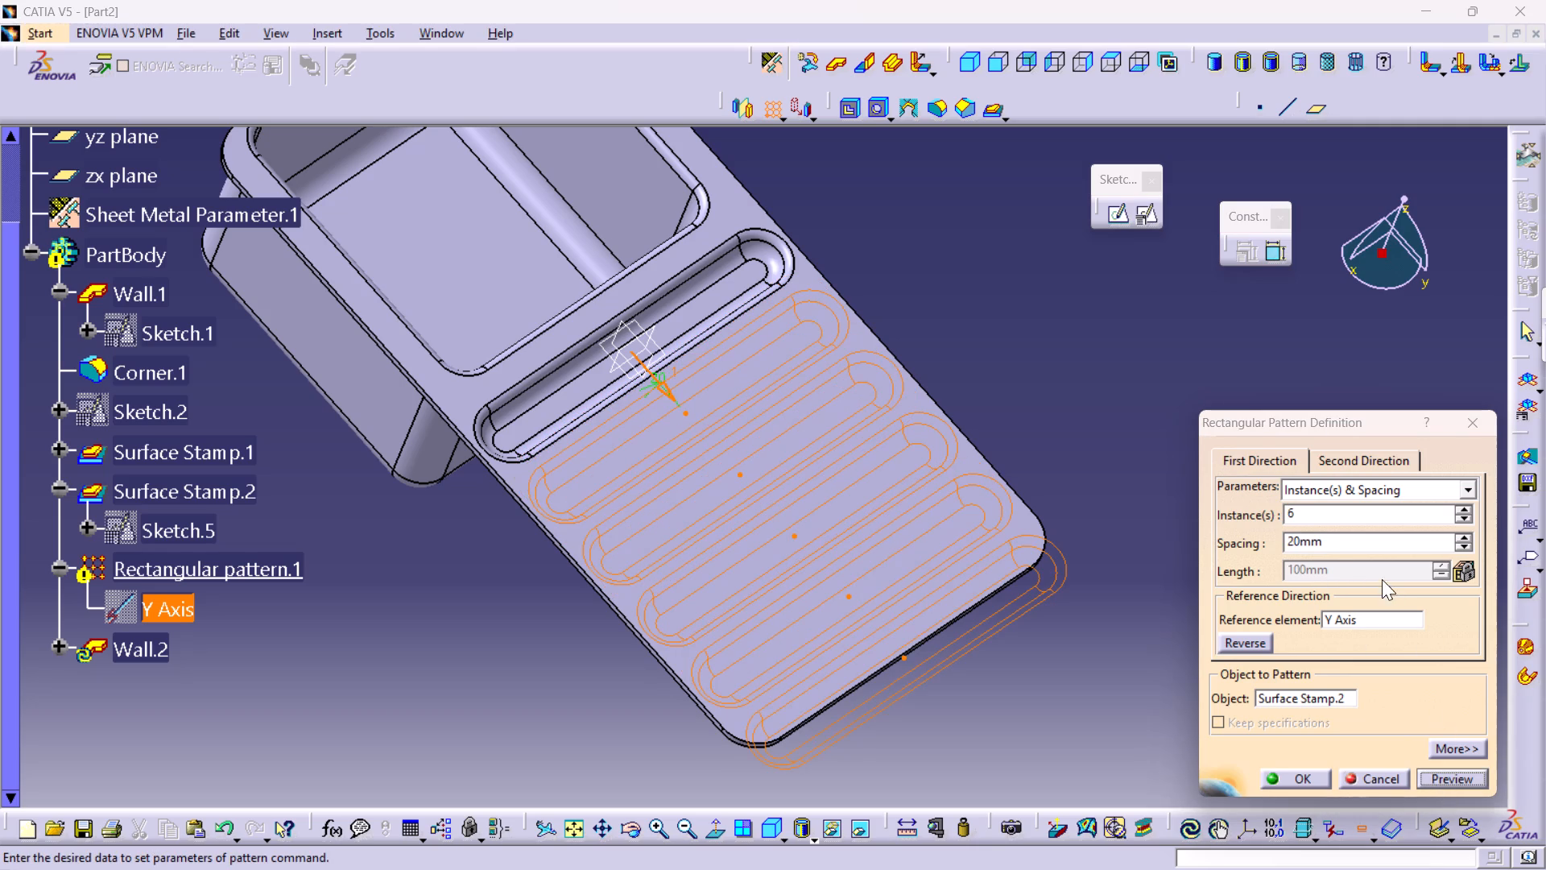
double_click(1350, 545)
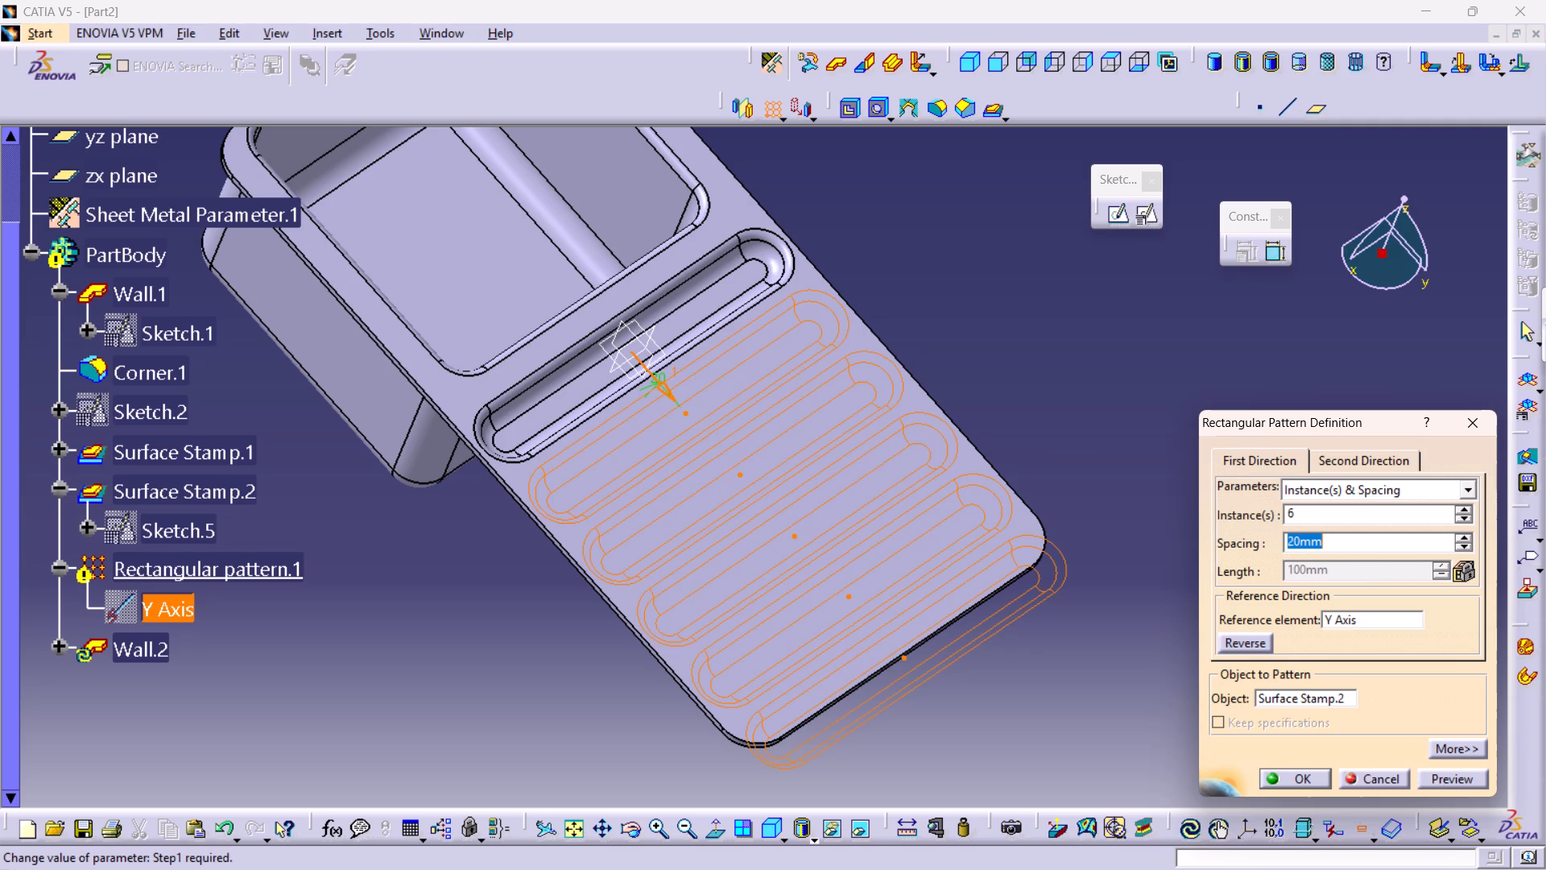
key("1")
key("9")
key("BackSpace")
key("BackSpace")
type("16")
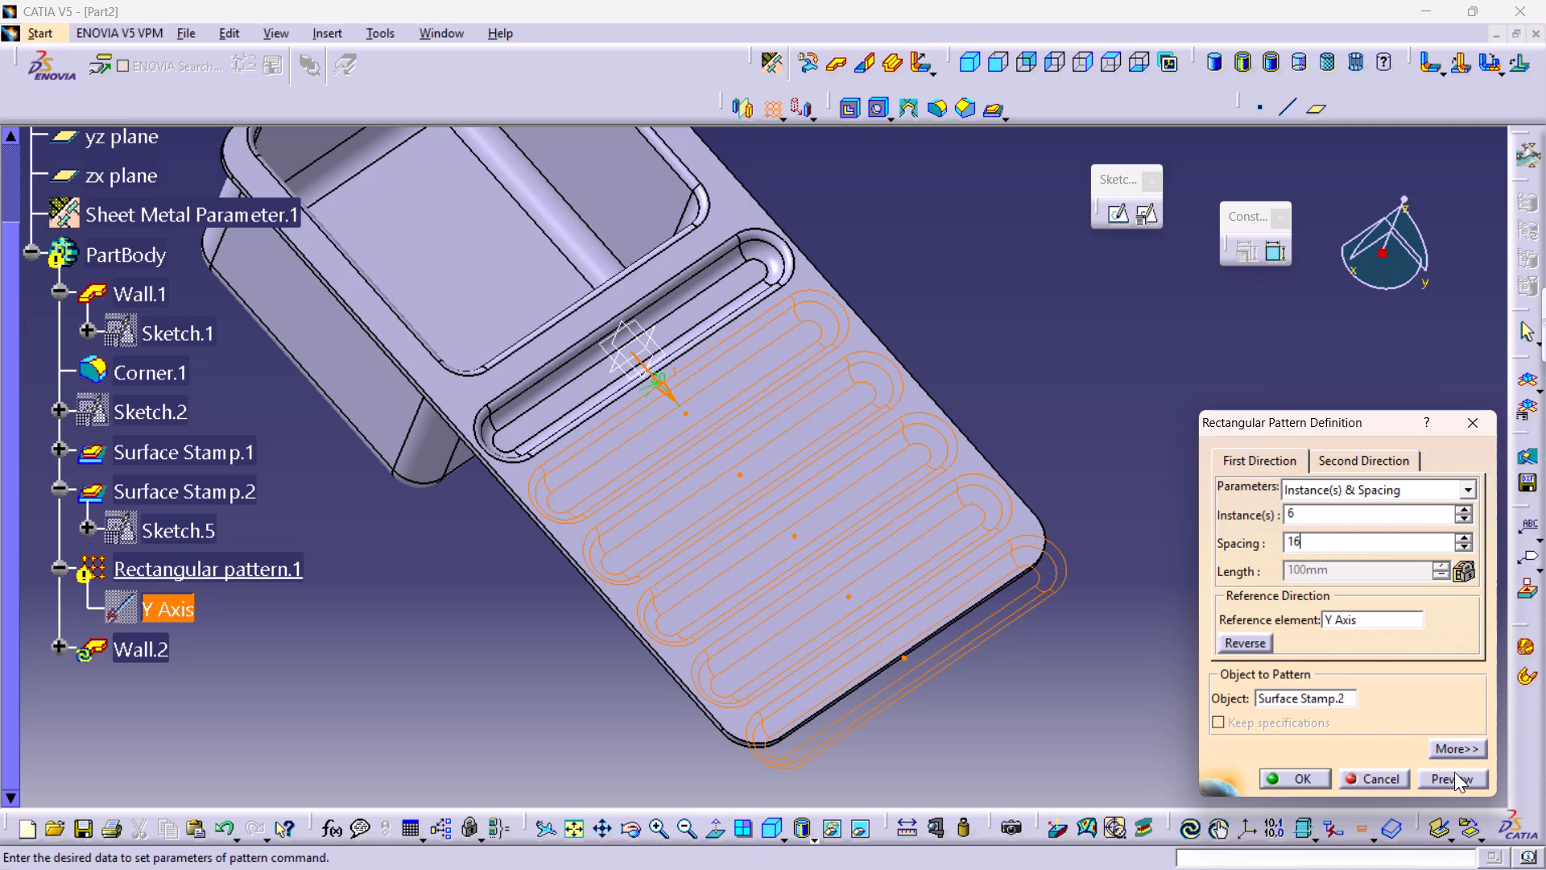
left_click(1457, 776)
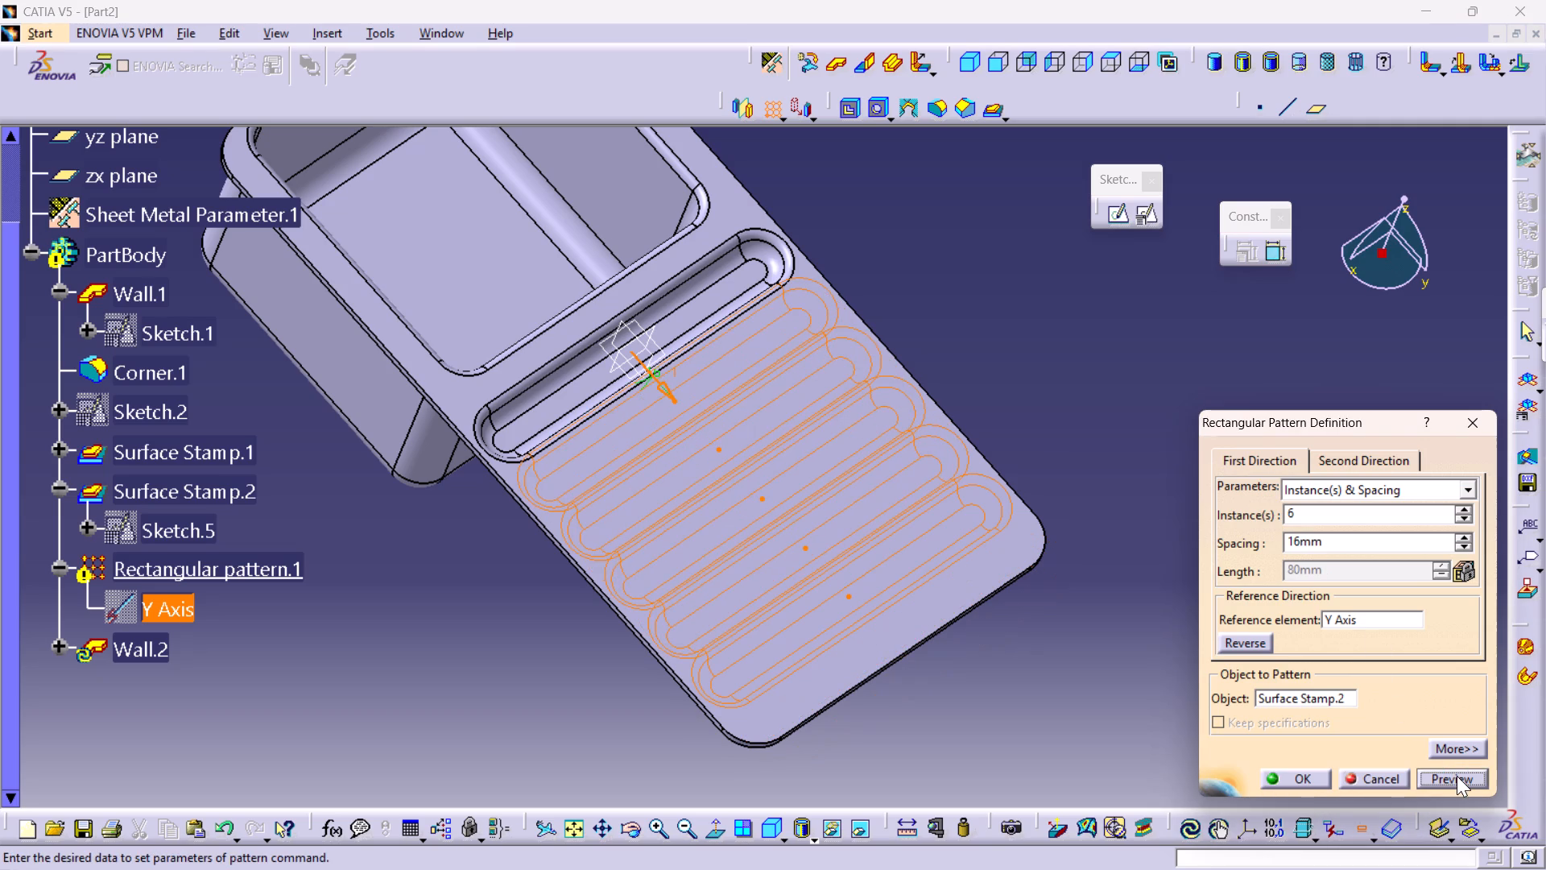
Set the slot pattern's spacing to 17 mm, preview it and apply the pattern to the drainboard.
double_click(1340, 542)
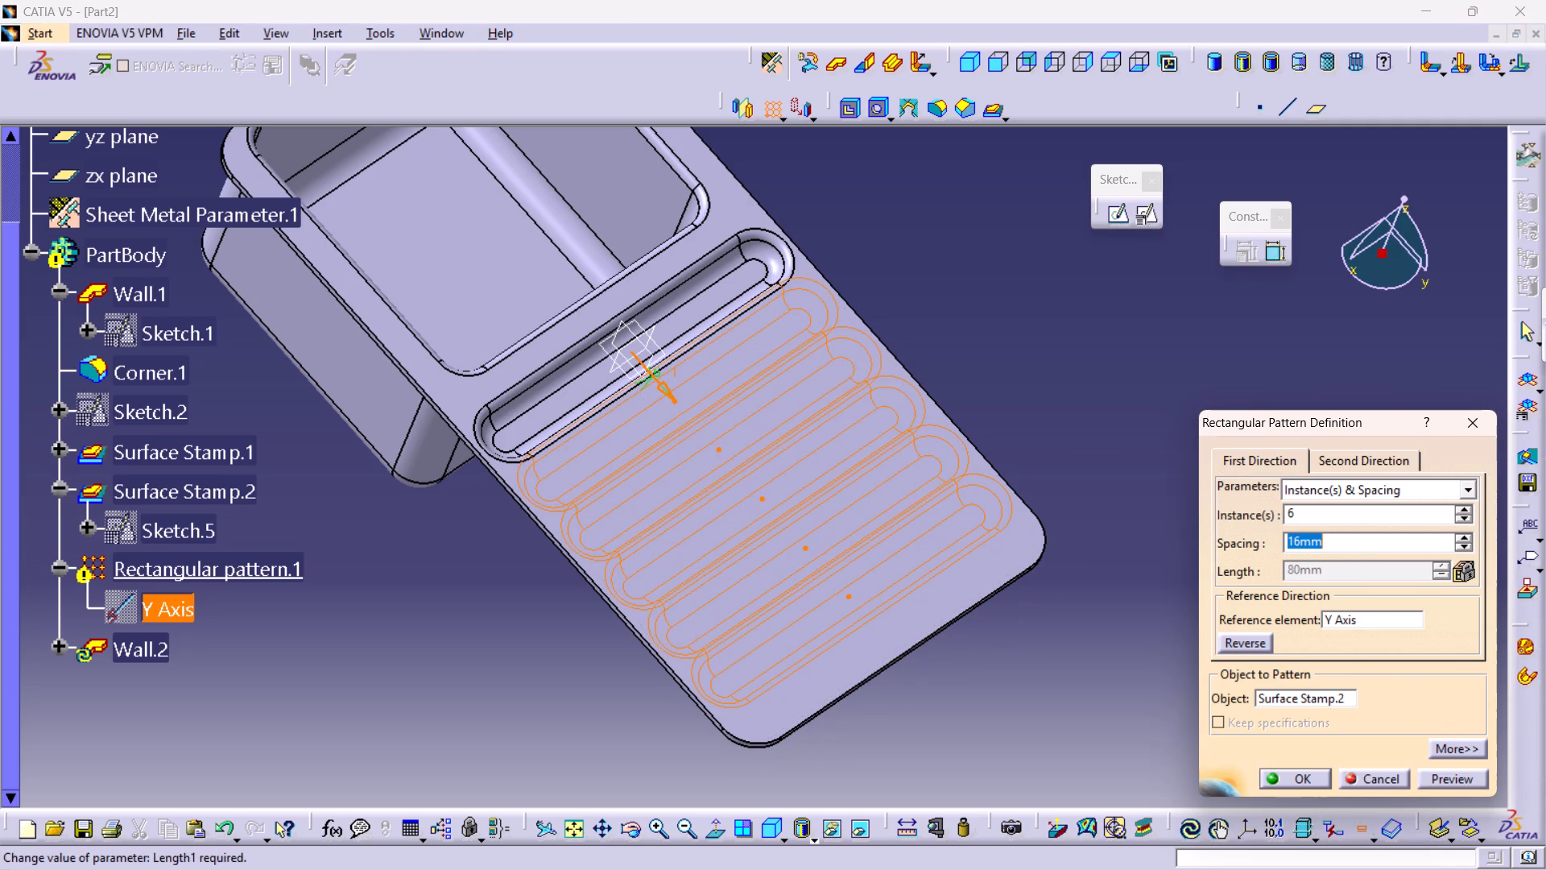
type("17")
left_click(1466, 778)
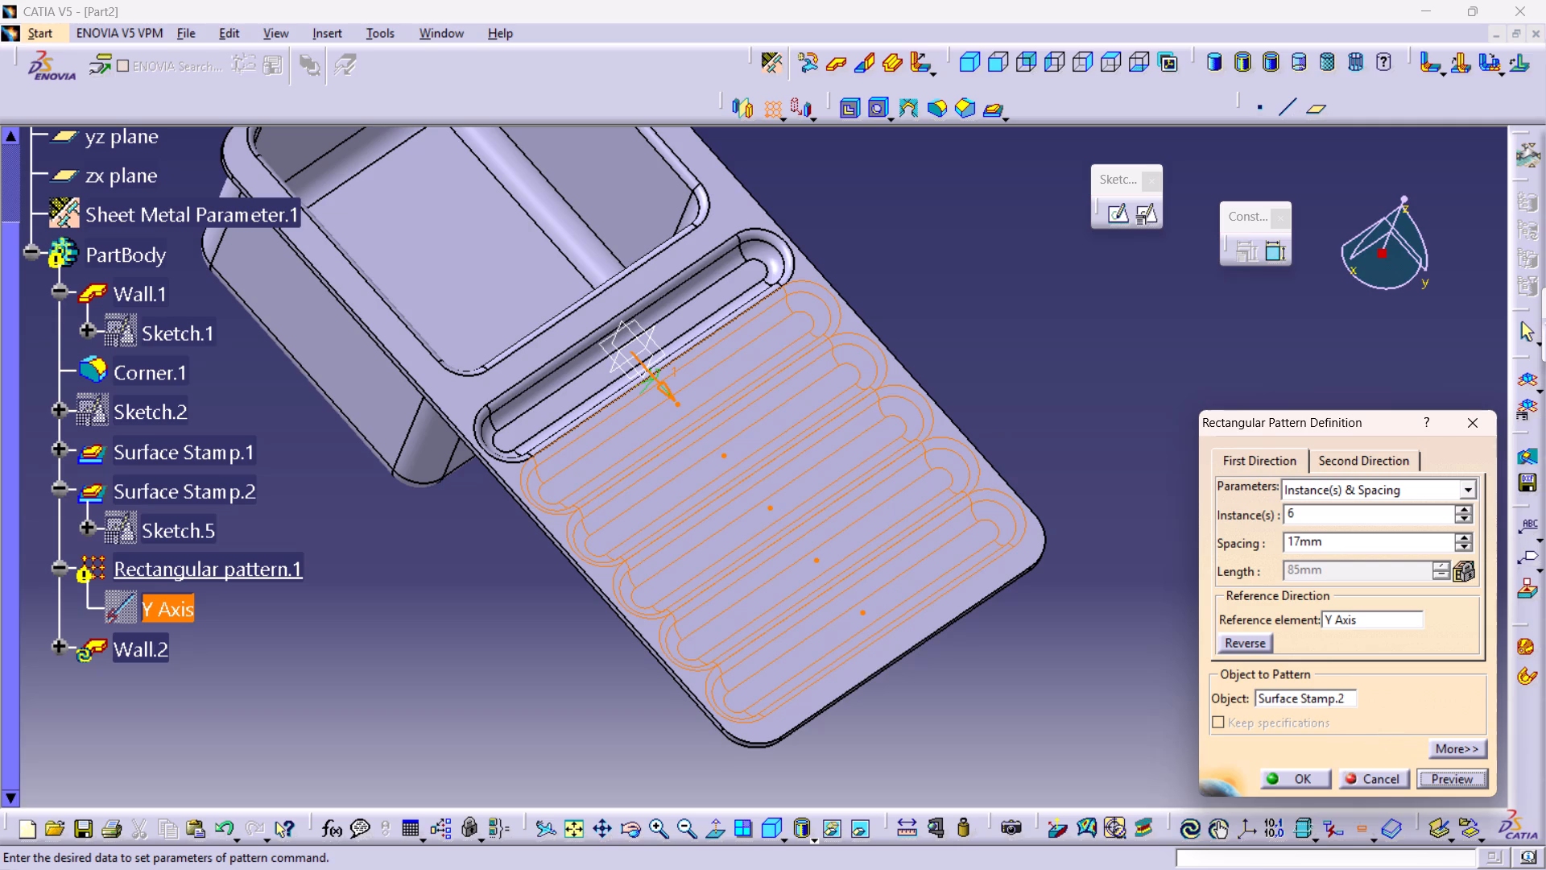
left_click(1285, 778)
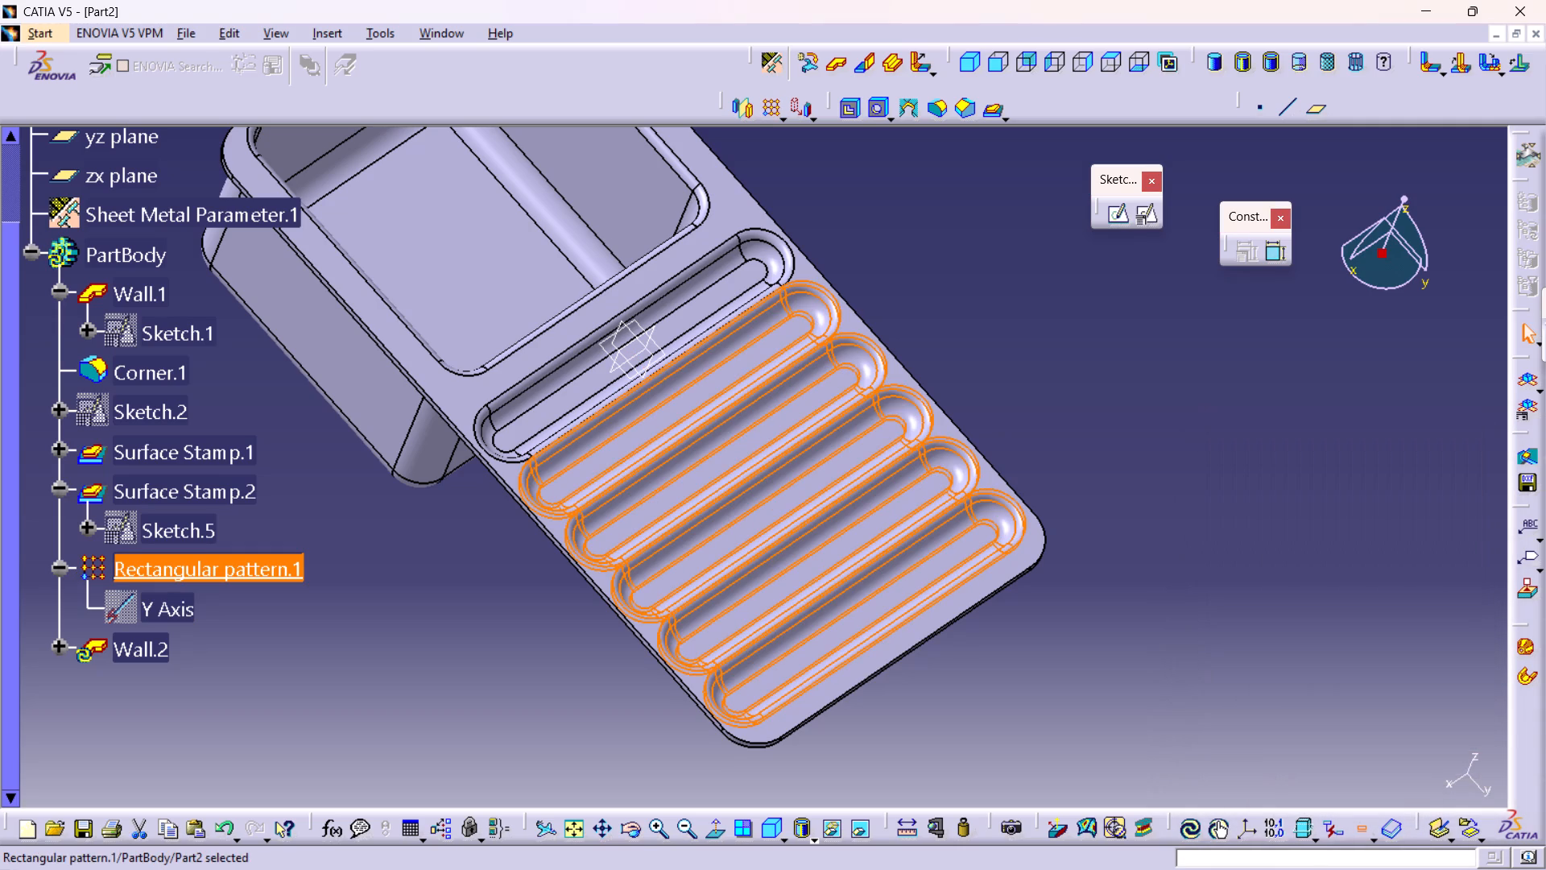
left_click(1151, 552)
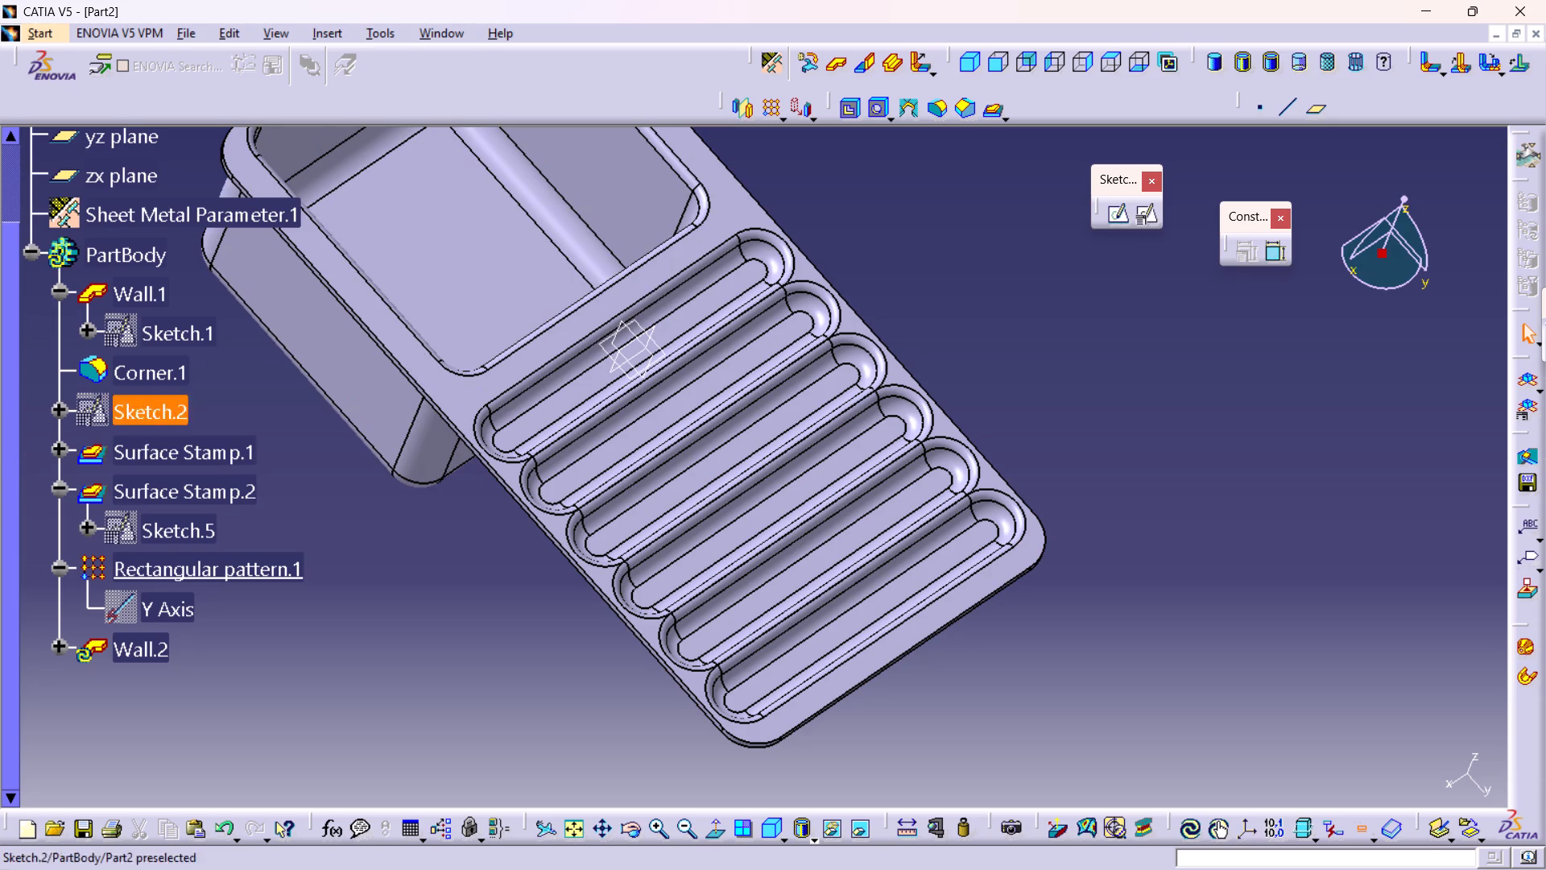
Save the sink part in the sheetmetal folder as a CATPart named 2.
middle_click_drag(388, 386, 427, 440)
right_click(389, 387)
middle_click_drag(440, 393, 447, 439)
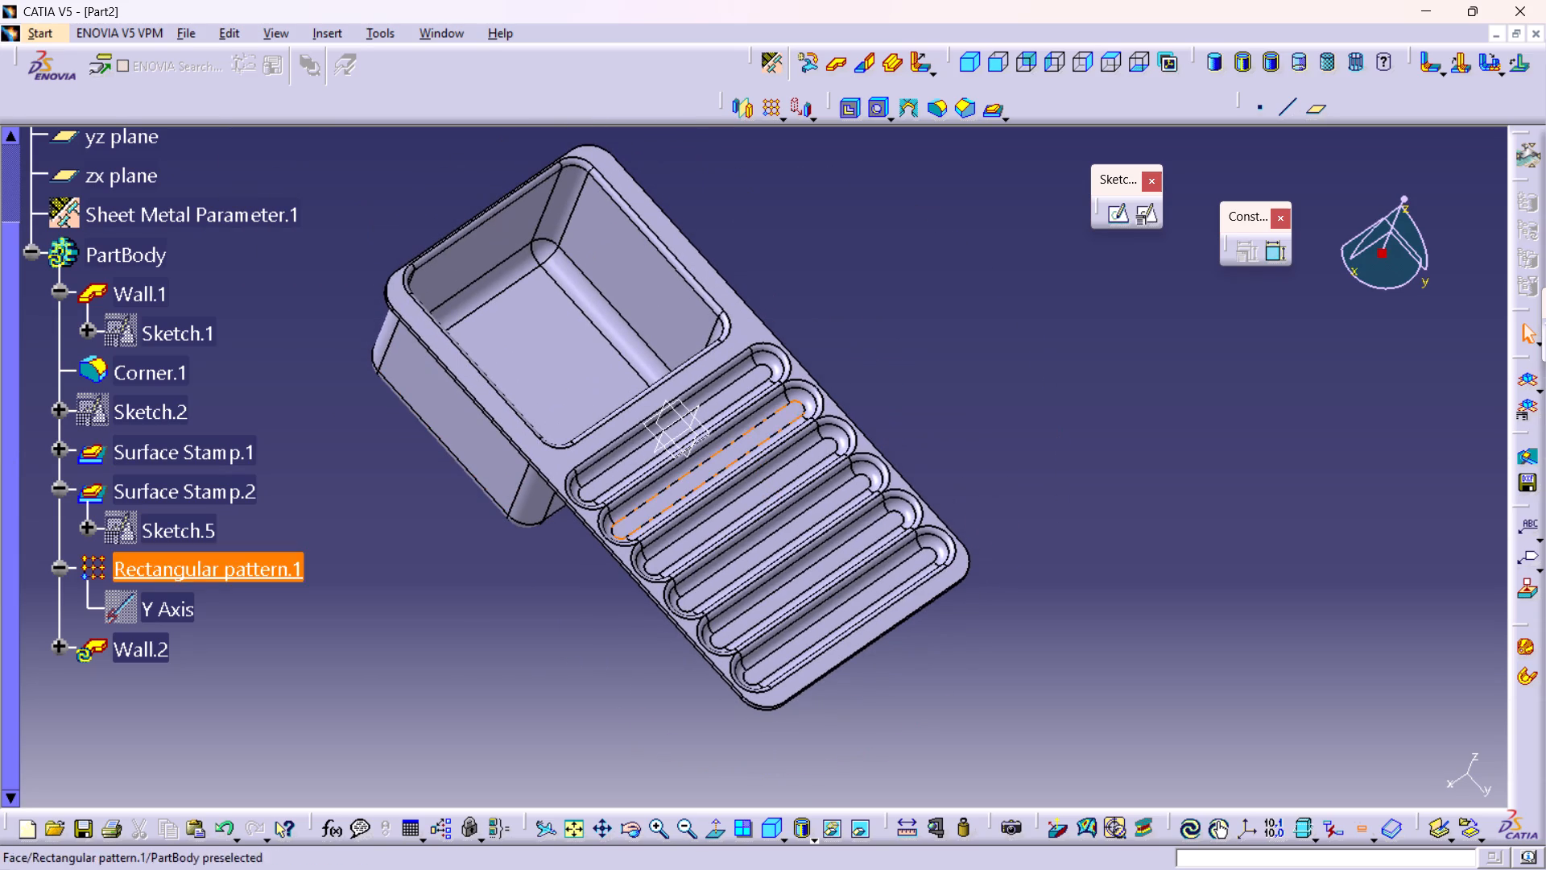
key("ctrl+s")
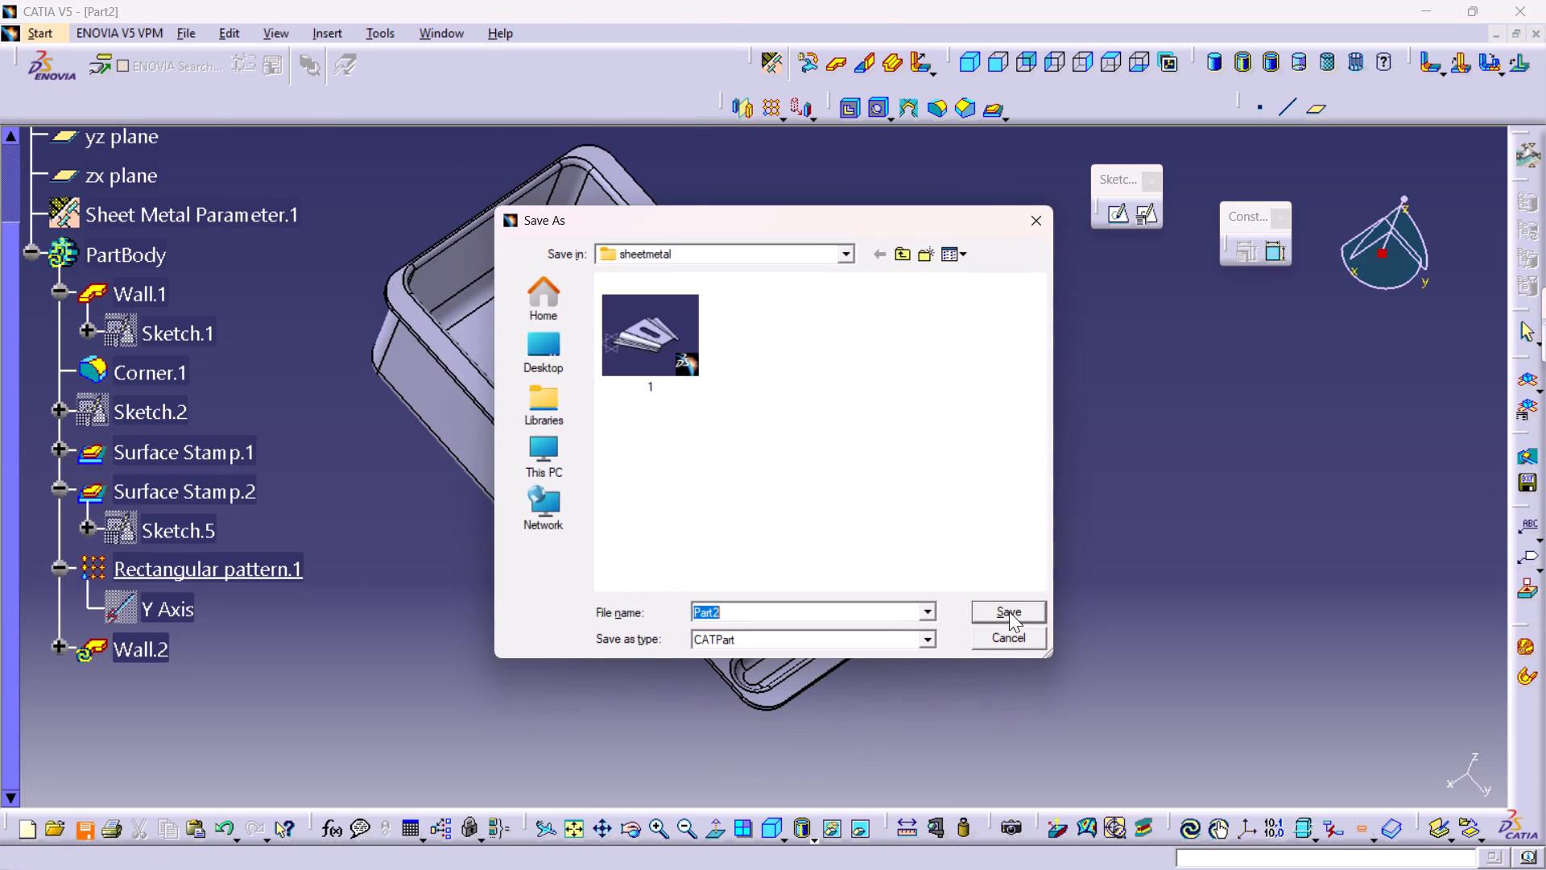
key("s")
key("BackSpace")
key("2")
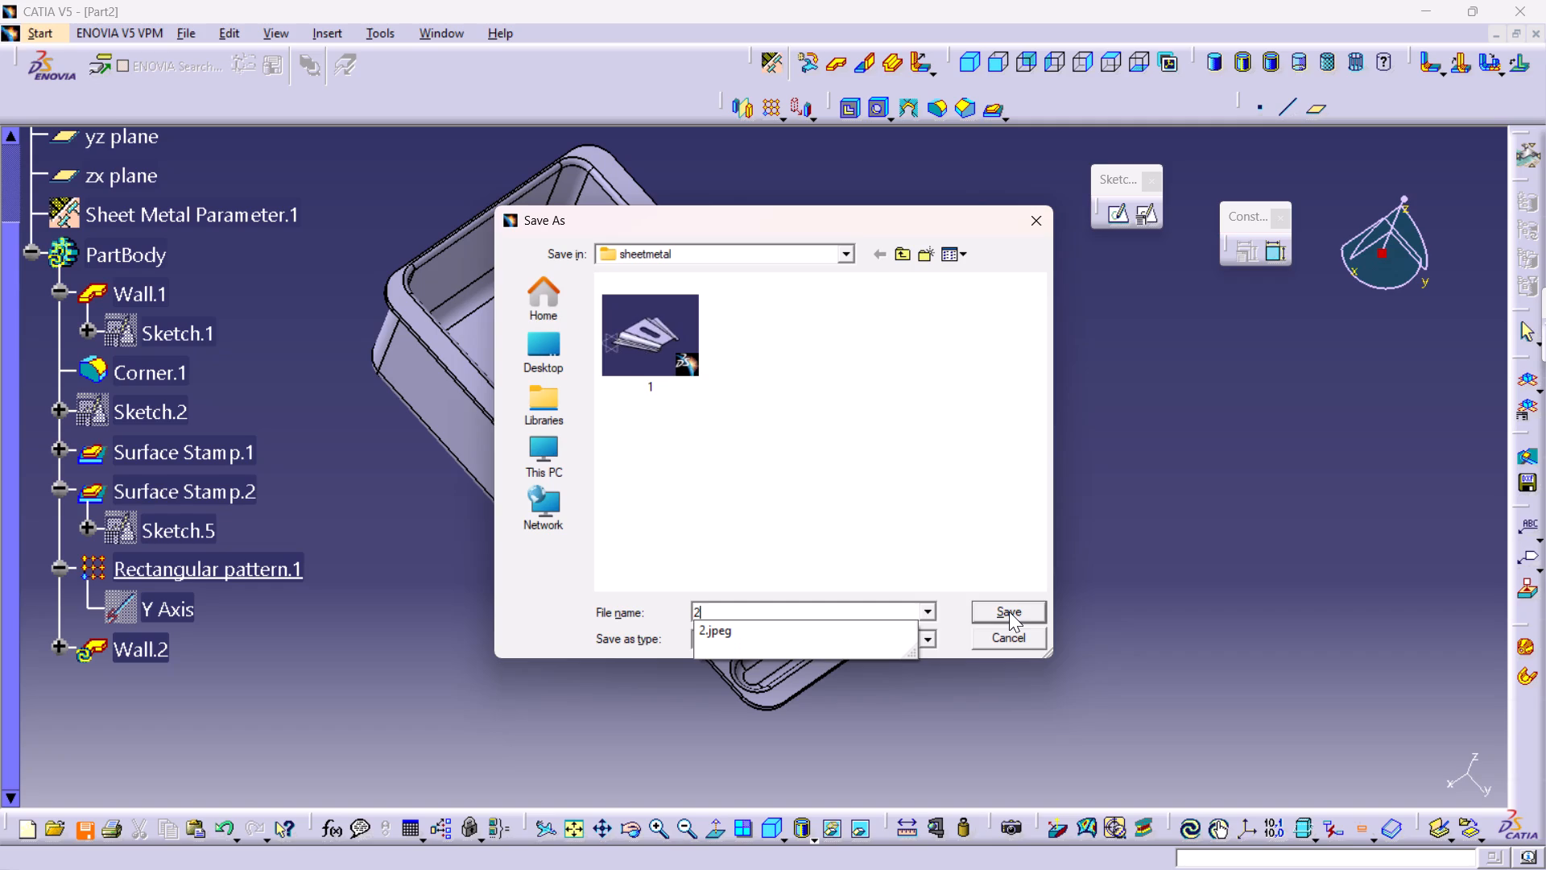
key("Return")
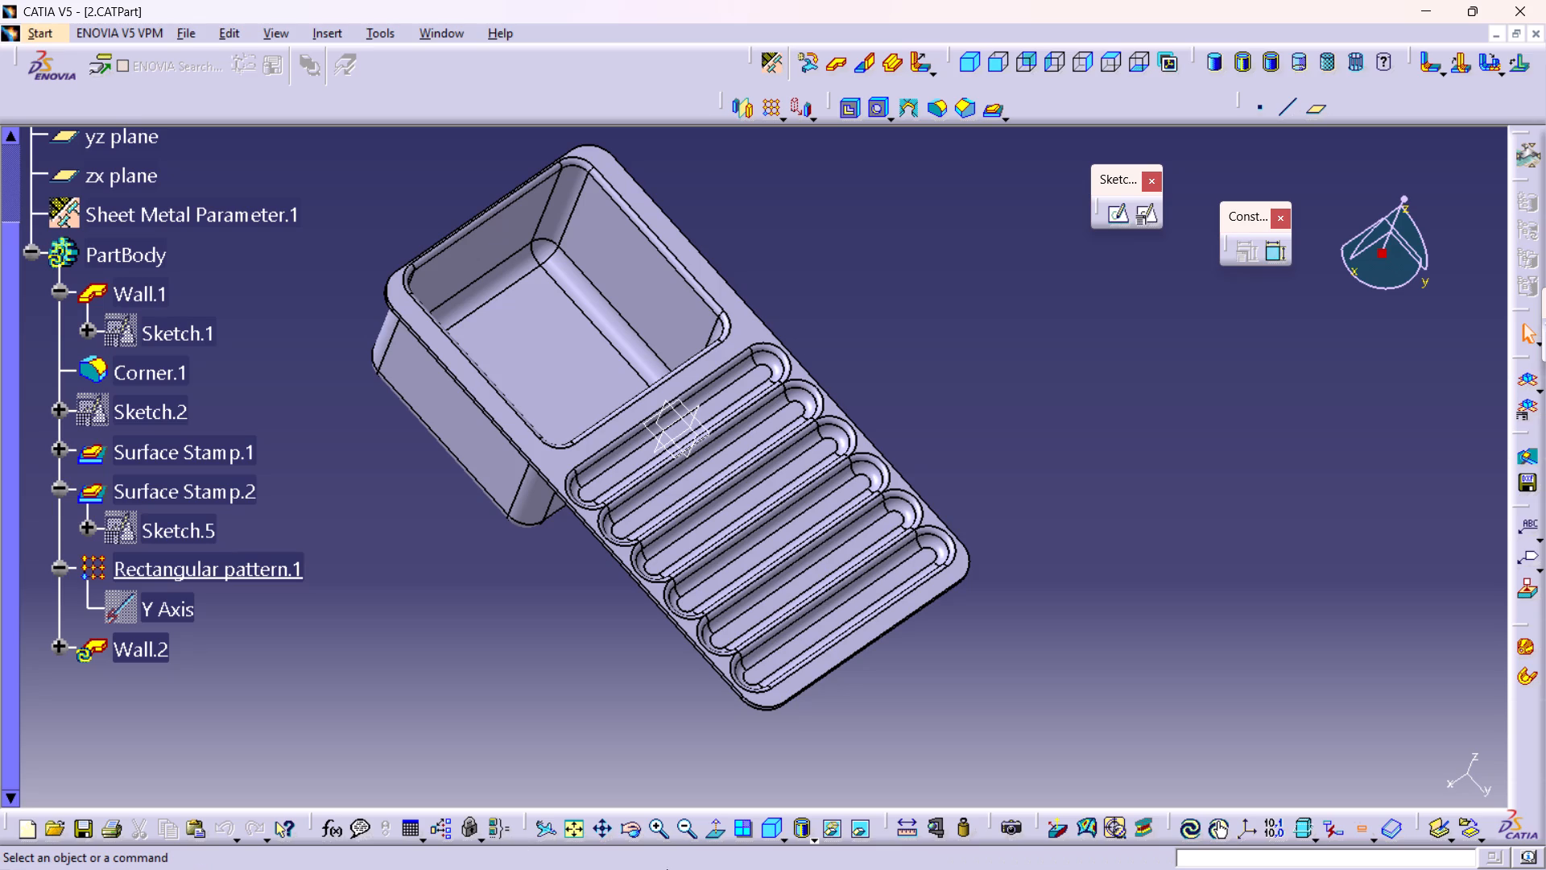
Examine the sink's bowl and patterned drainboard slots in the isometric view.
left_click(961, 61)
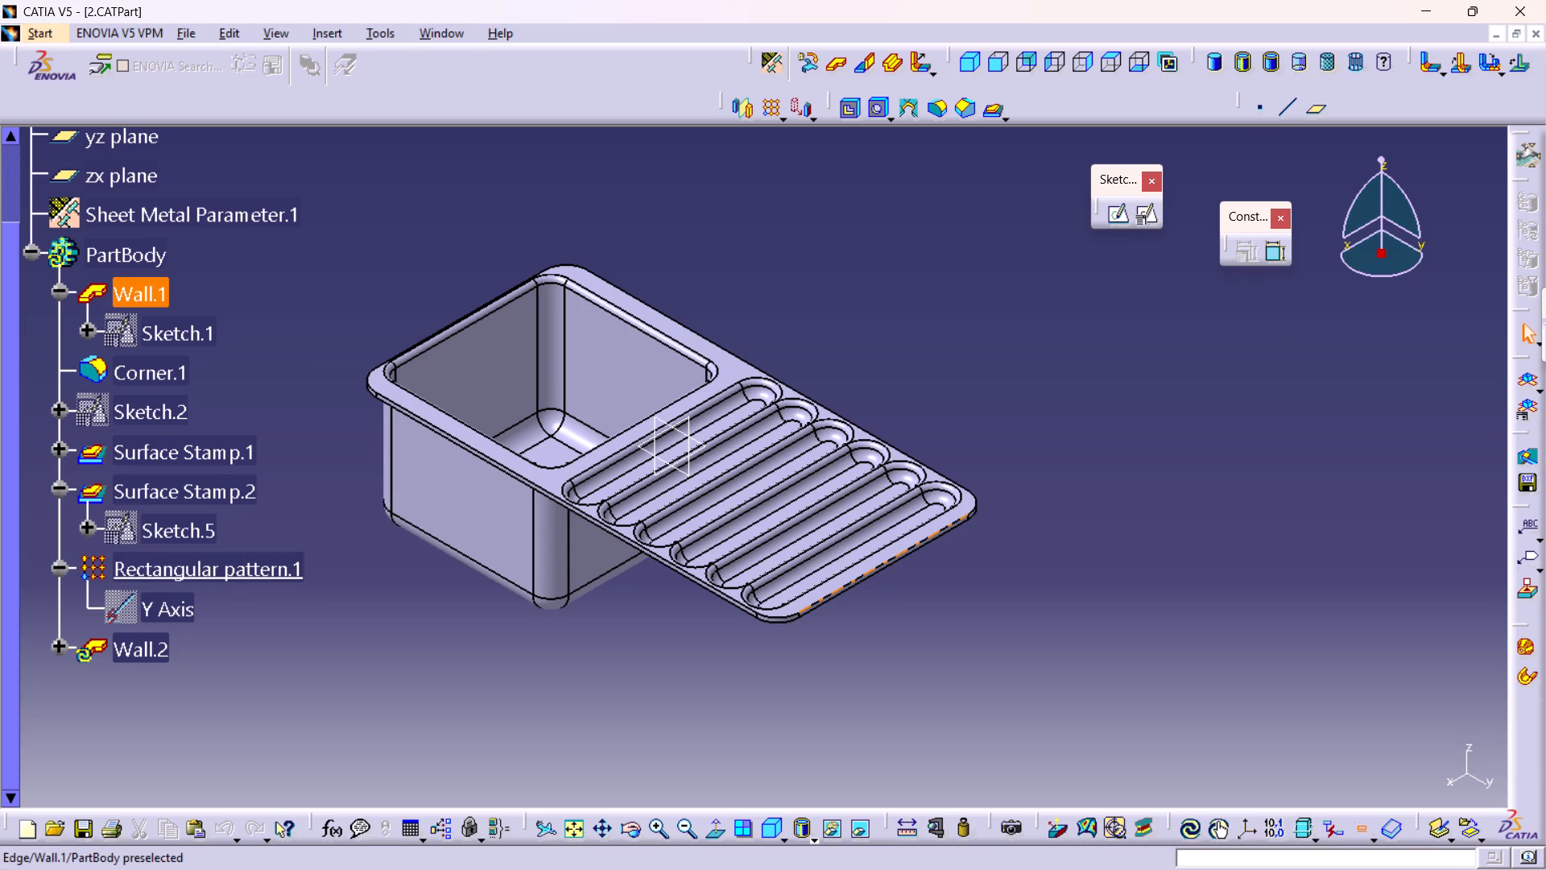
middle_click_drag(428, 414, 1414, 858)
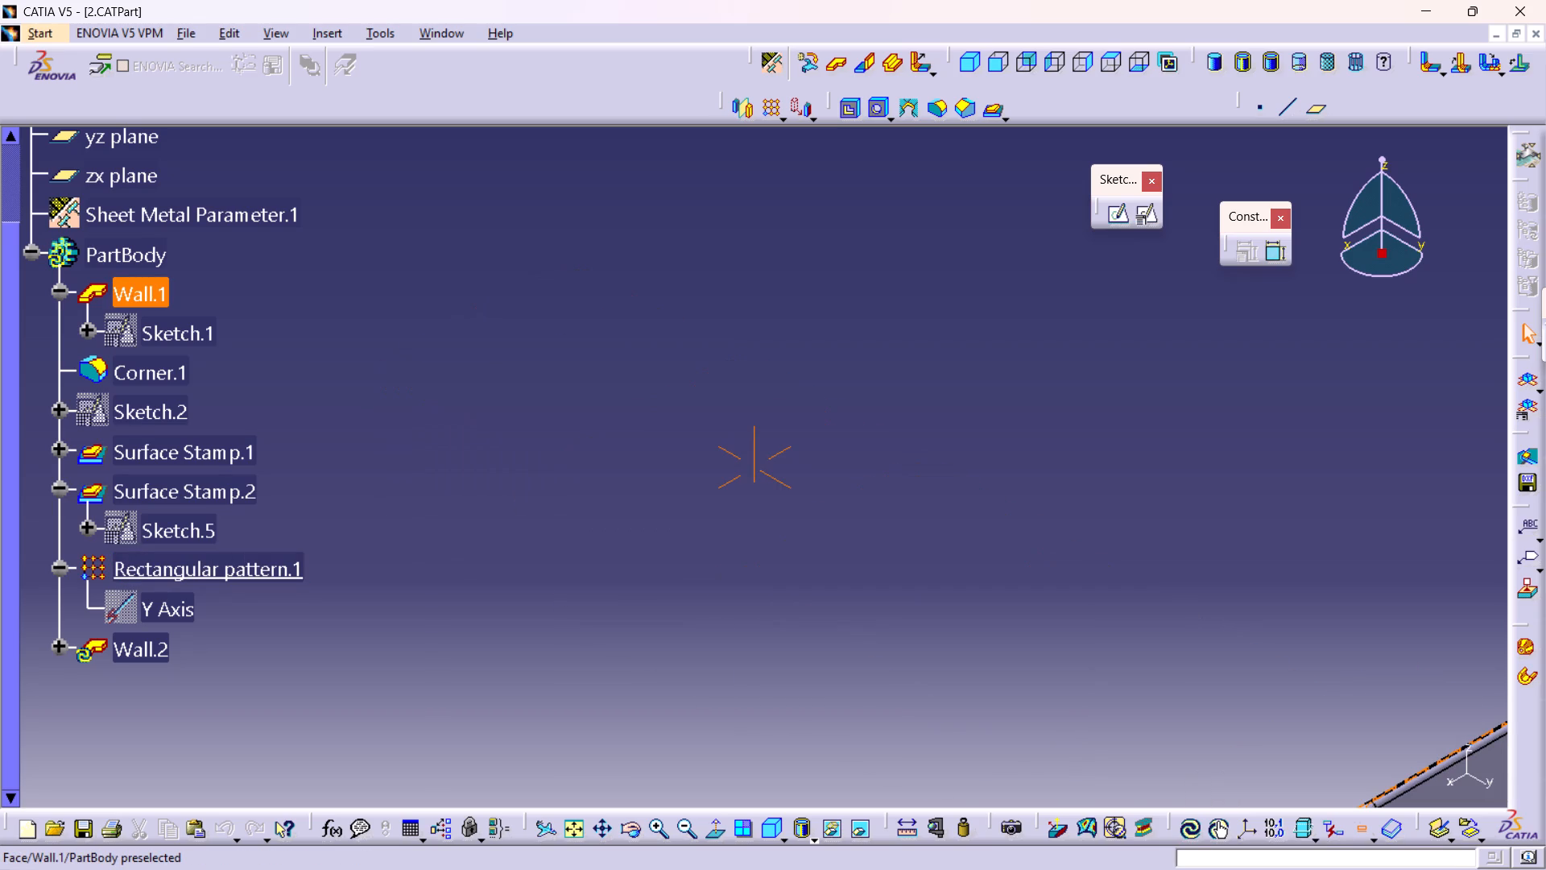
middle_click_drag(1414, 858, 794, 644)
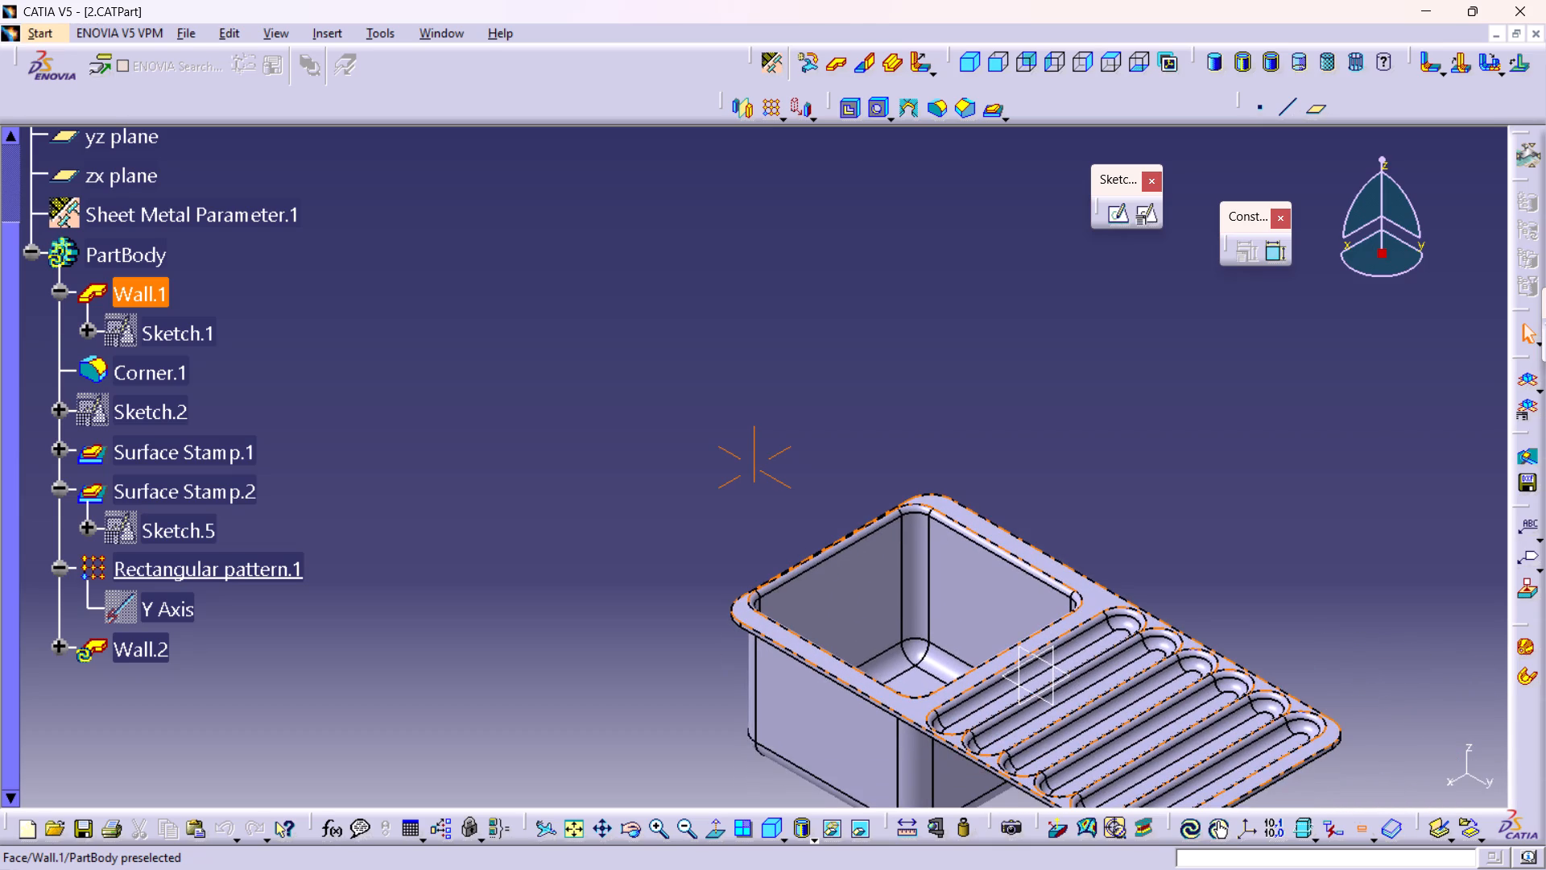
middle_click_drag(794, 644, 792, 641)
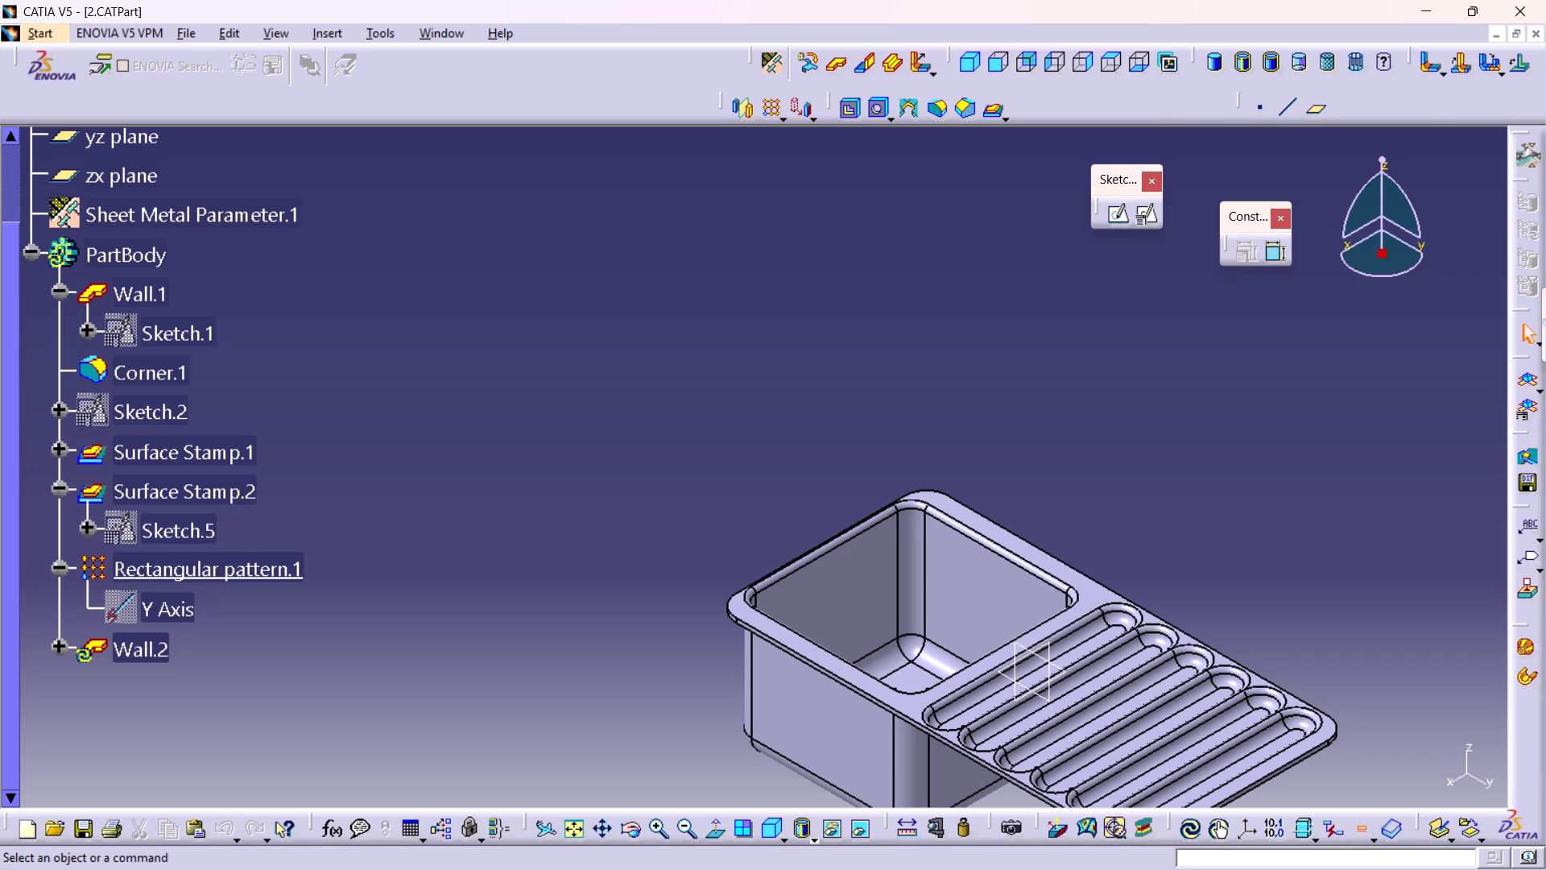
middle_click_drag(933, 589, 692, 470)
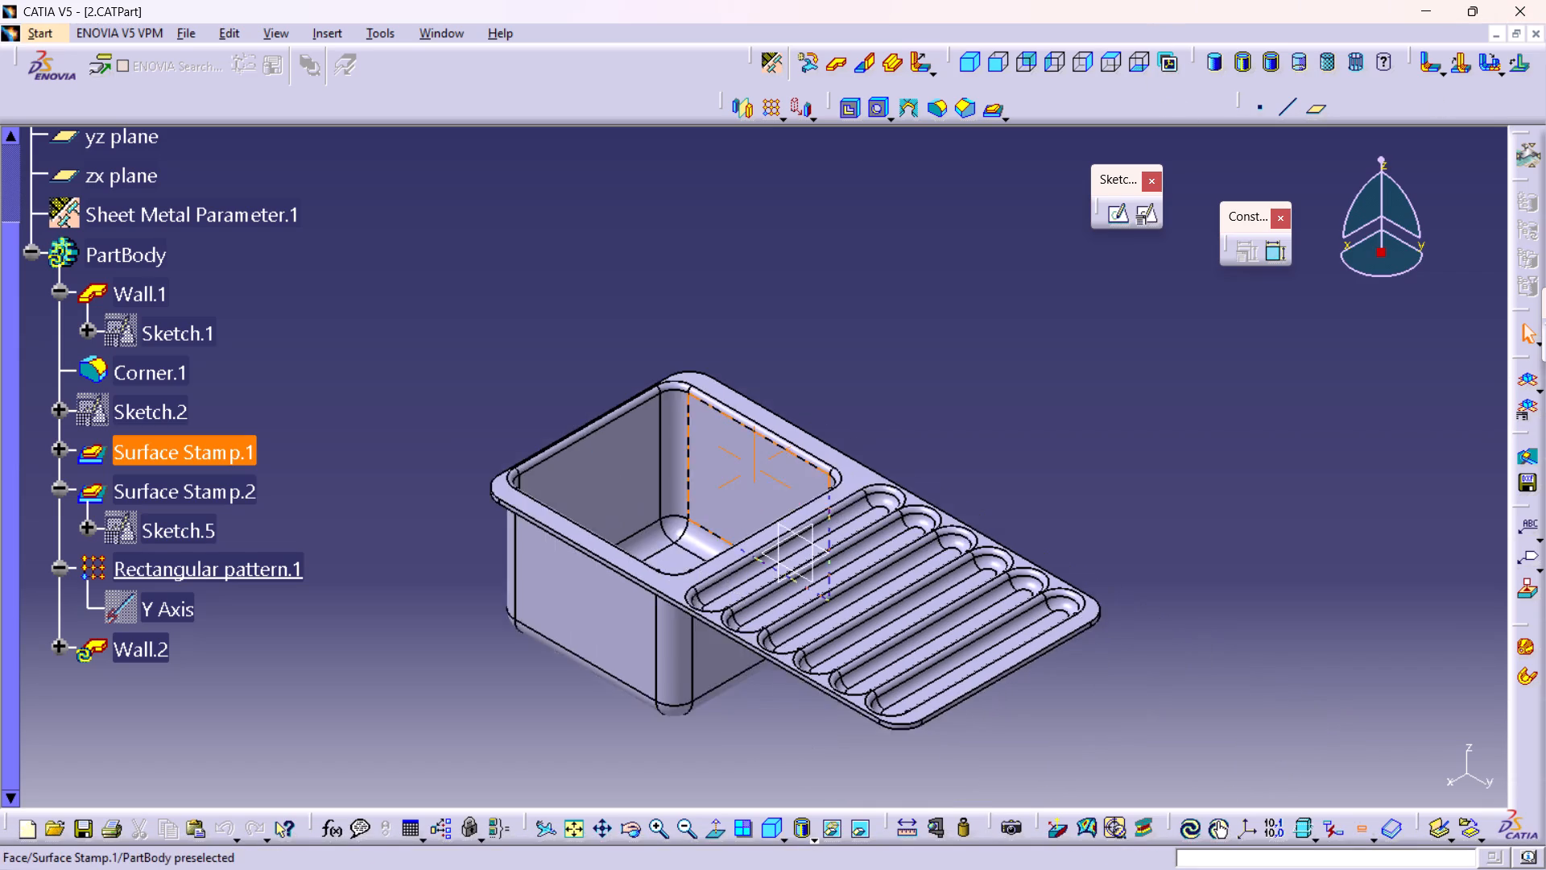
middle_click_drag(692, 470, 646, 387)
right_click(668, 454)
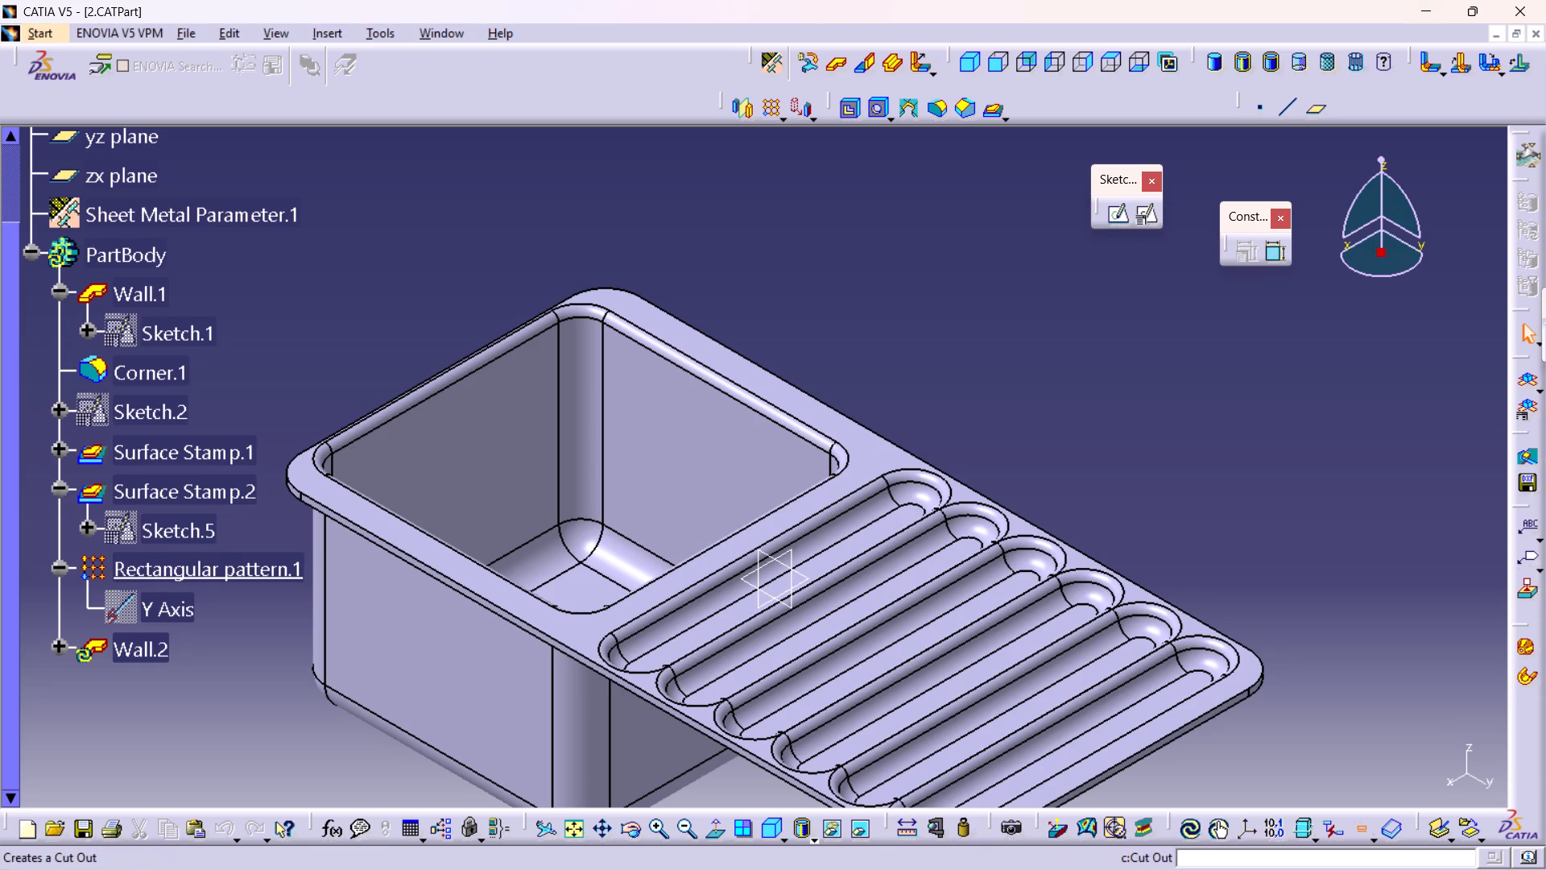
middle_click_drag(796, 576, 789, 520)
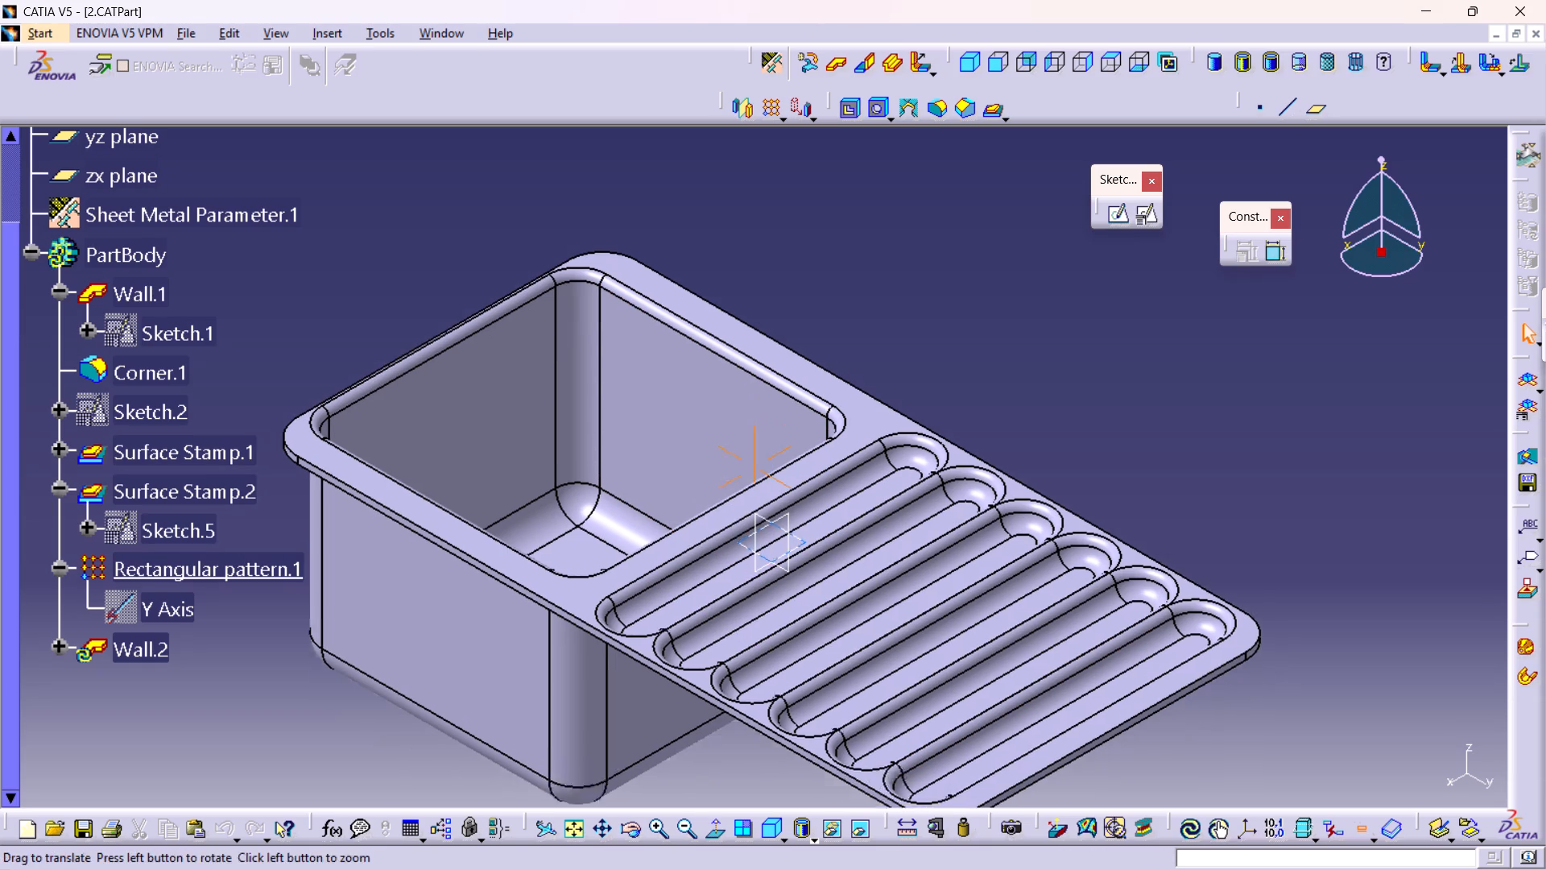
middle_click_drag(789, 520, 782, 472)
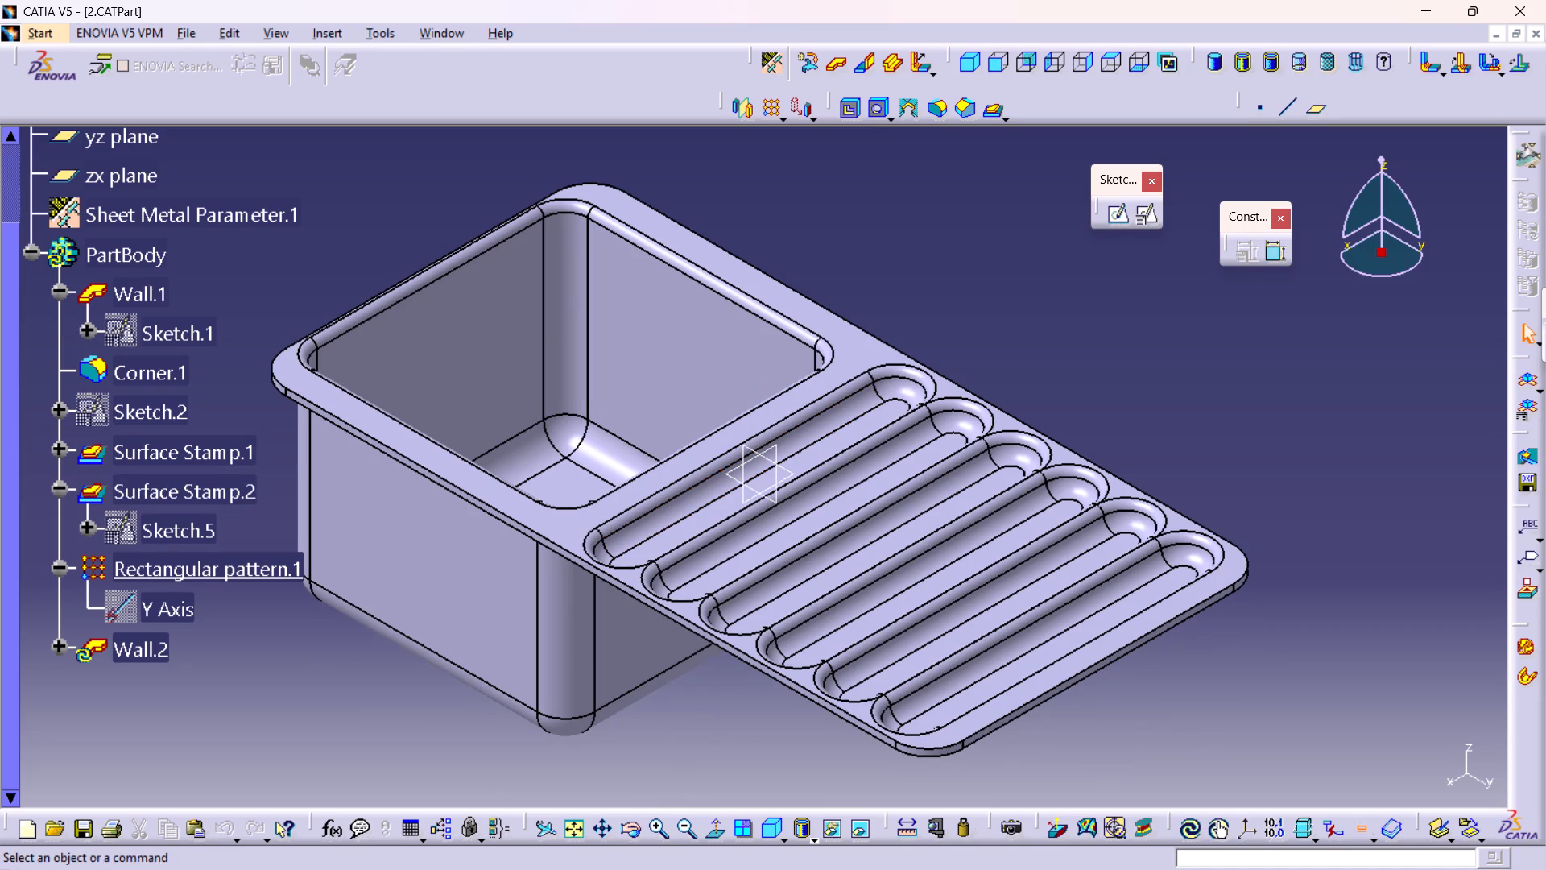
Measure the distance between the drainboard's outer end edge and the nearest slot's edge.
middle_click_drag(1131, 669, 911, 541)
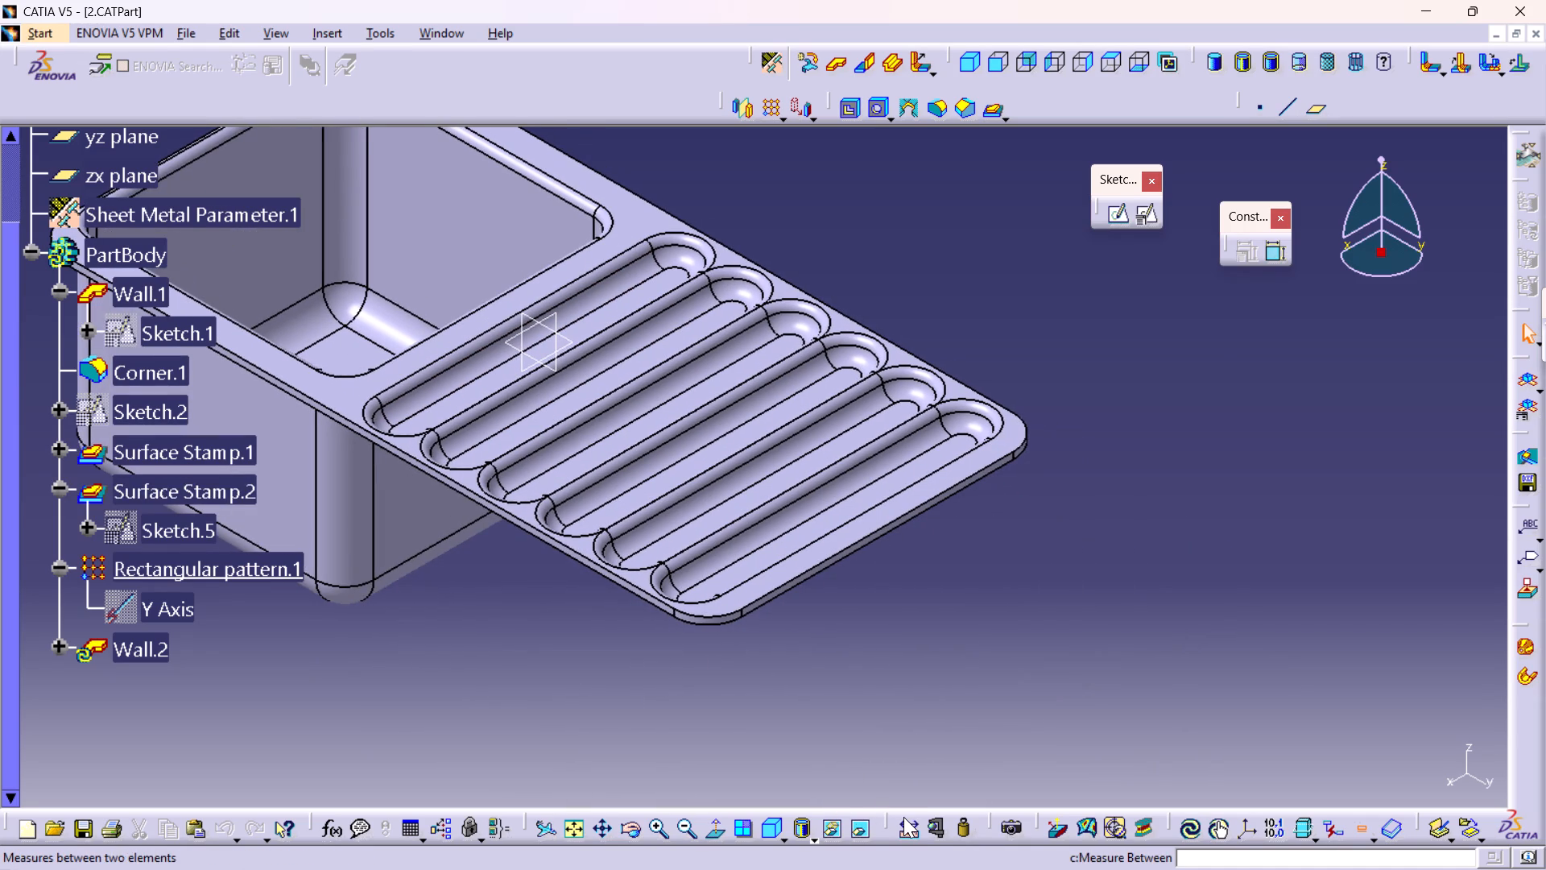
double_click(903, 826)
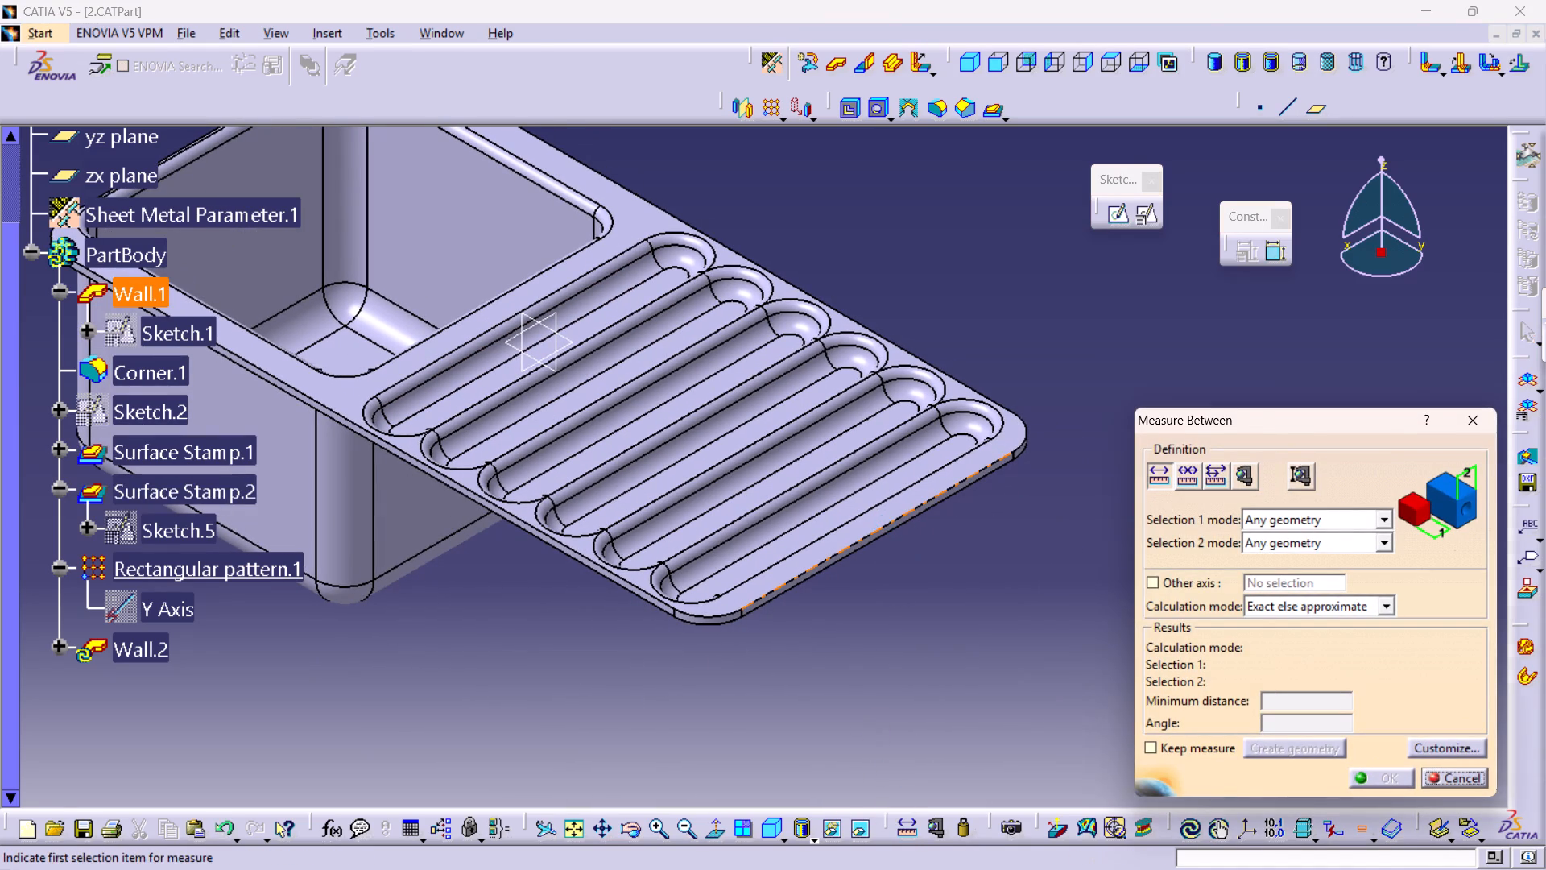
left_click(881, 525)
left_click(837, 525)
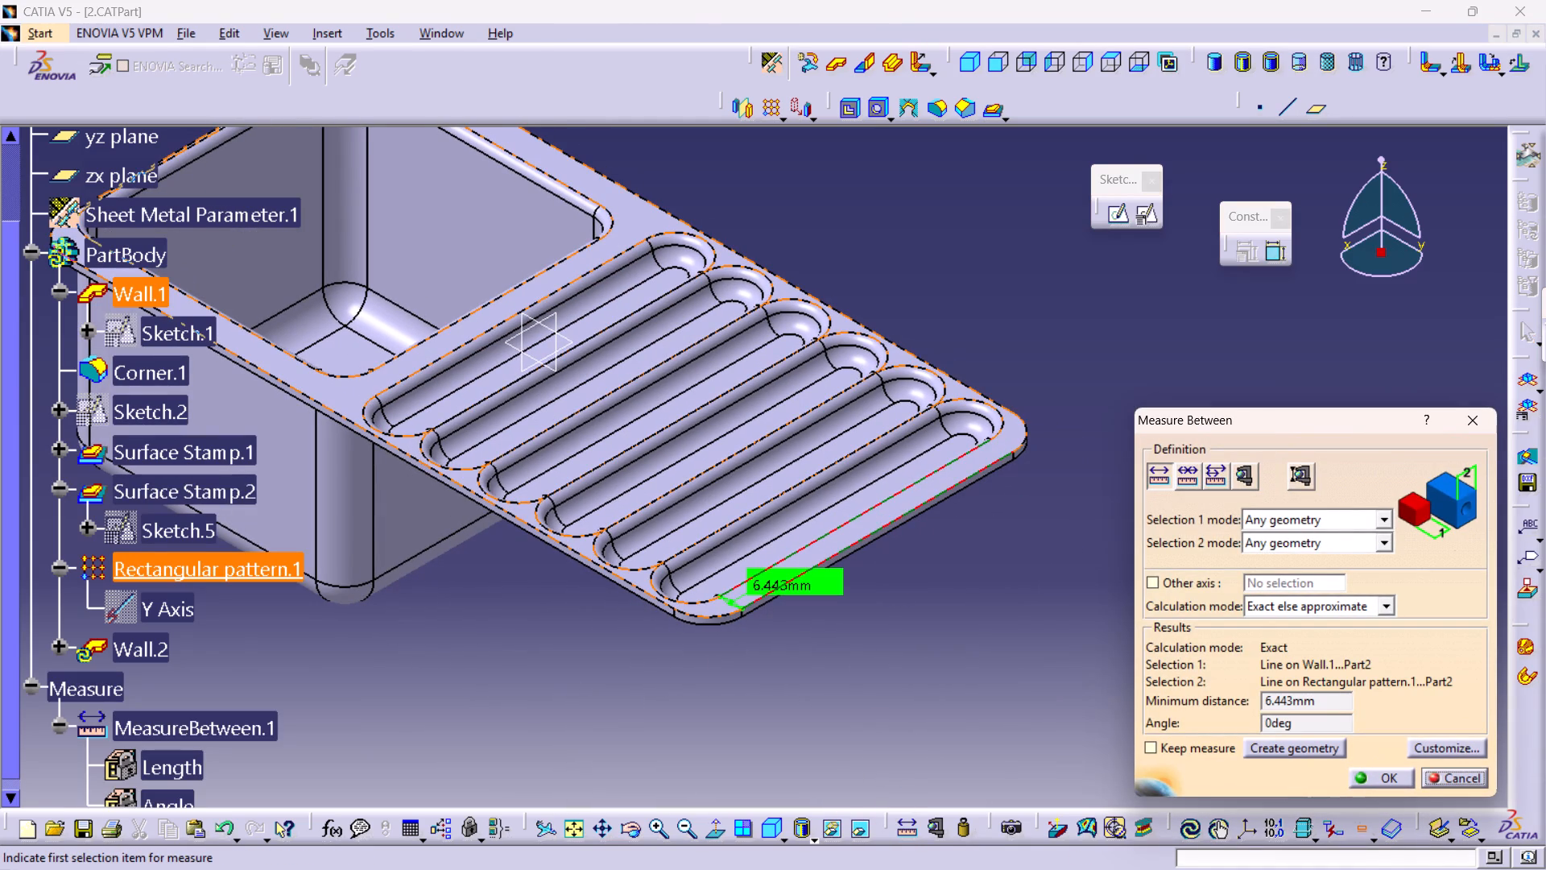
left_click(1473, 425)
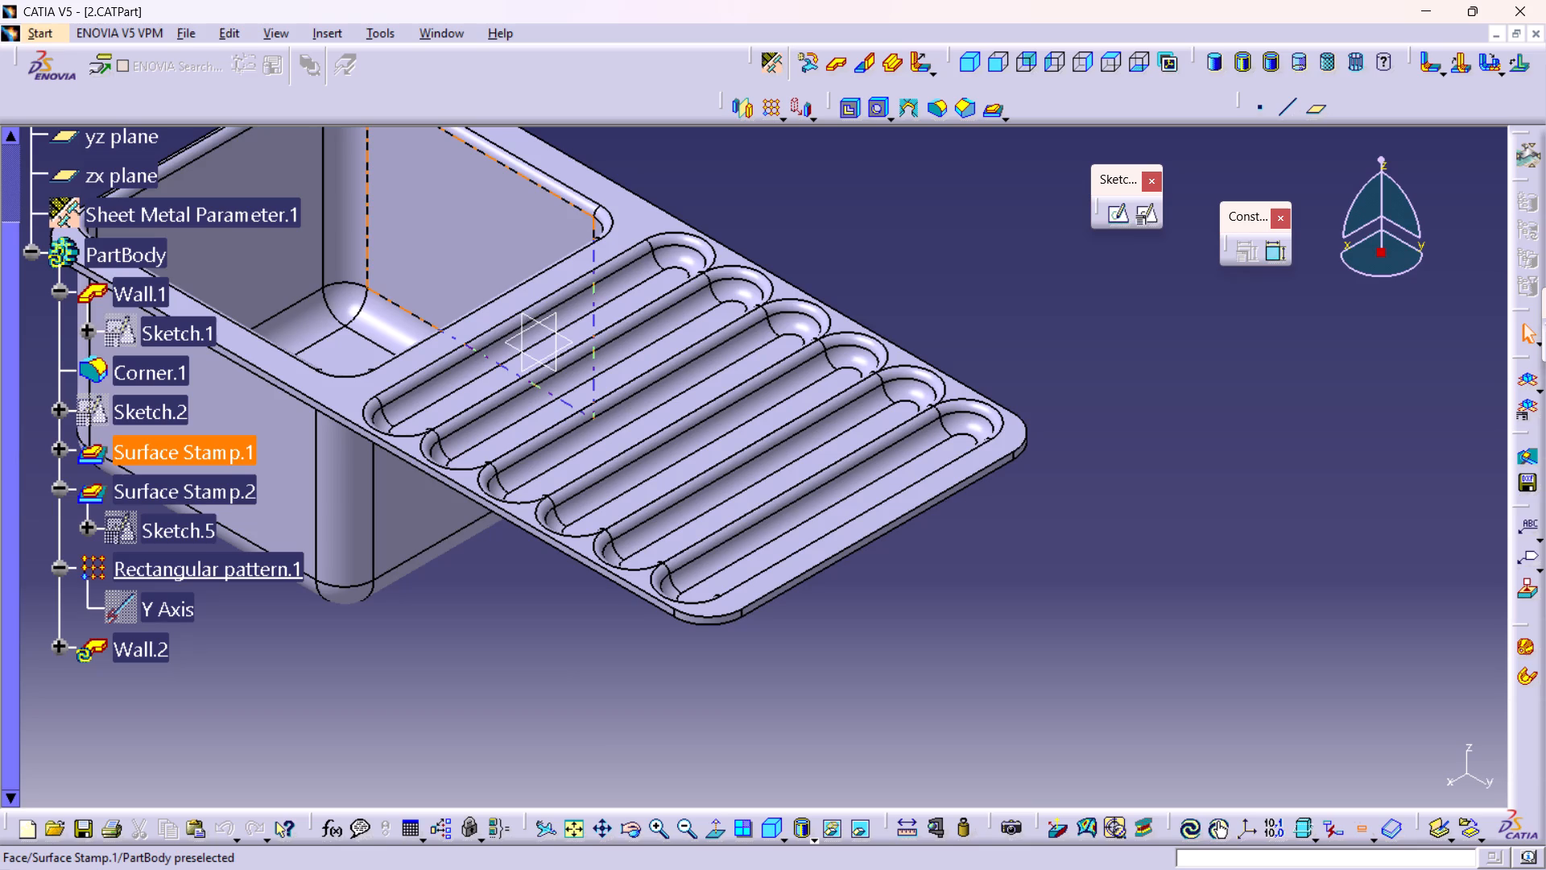
Set the slot radius to 3.5 mm in the drainboard slot stamp's sketch and exit the sketch.
middle_click_drag(390, 294, 532, 399)
middle_click_drag(601, 439, 606, 414)
right_click(601, 439)
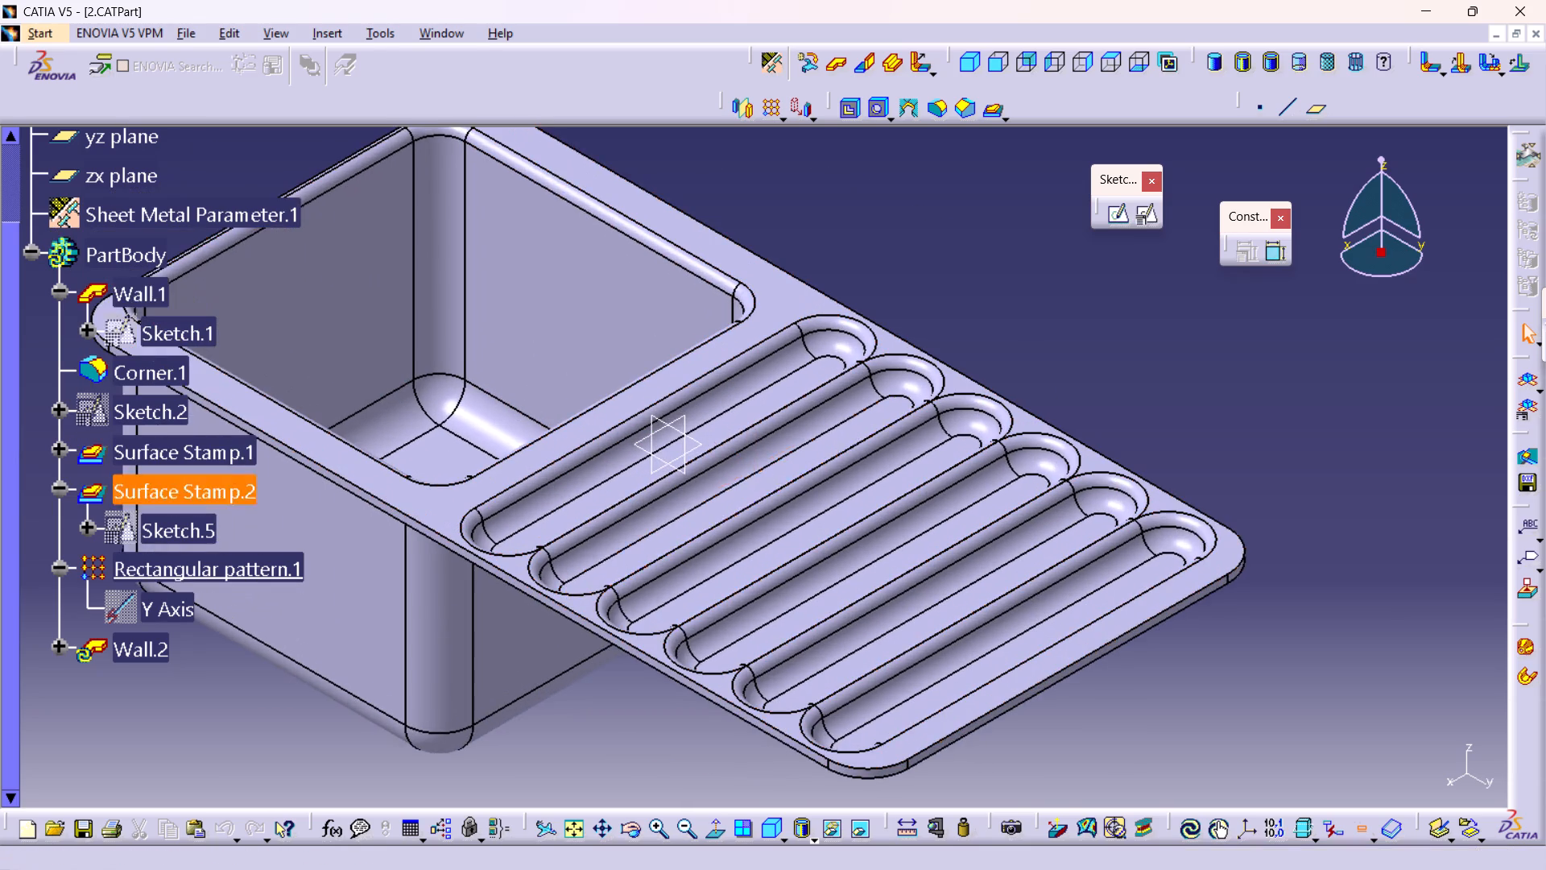
middle_click_drag(850, 484, 816, 416)
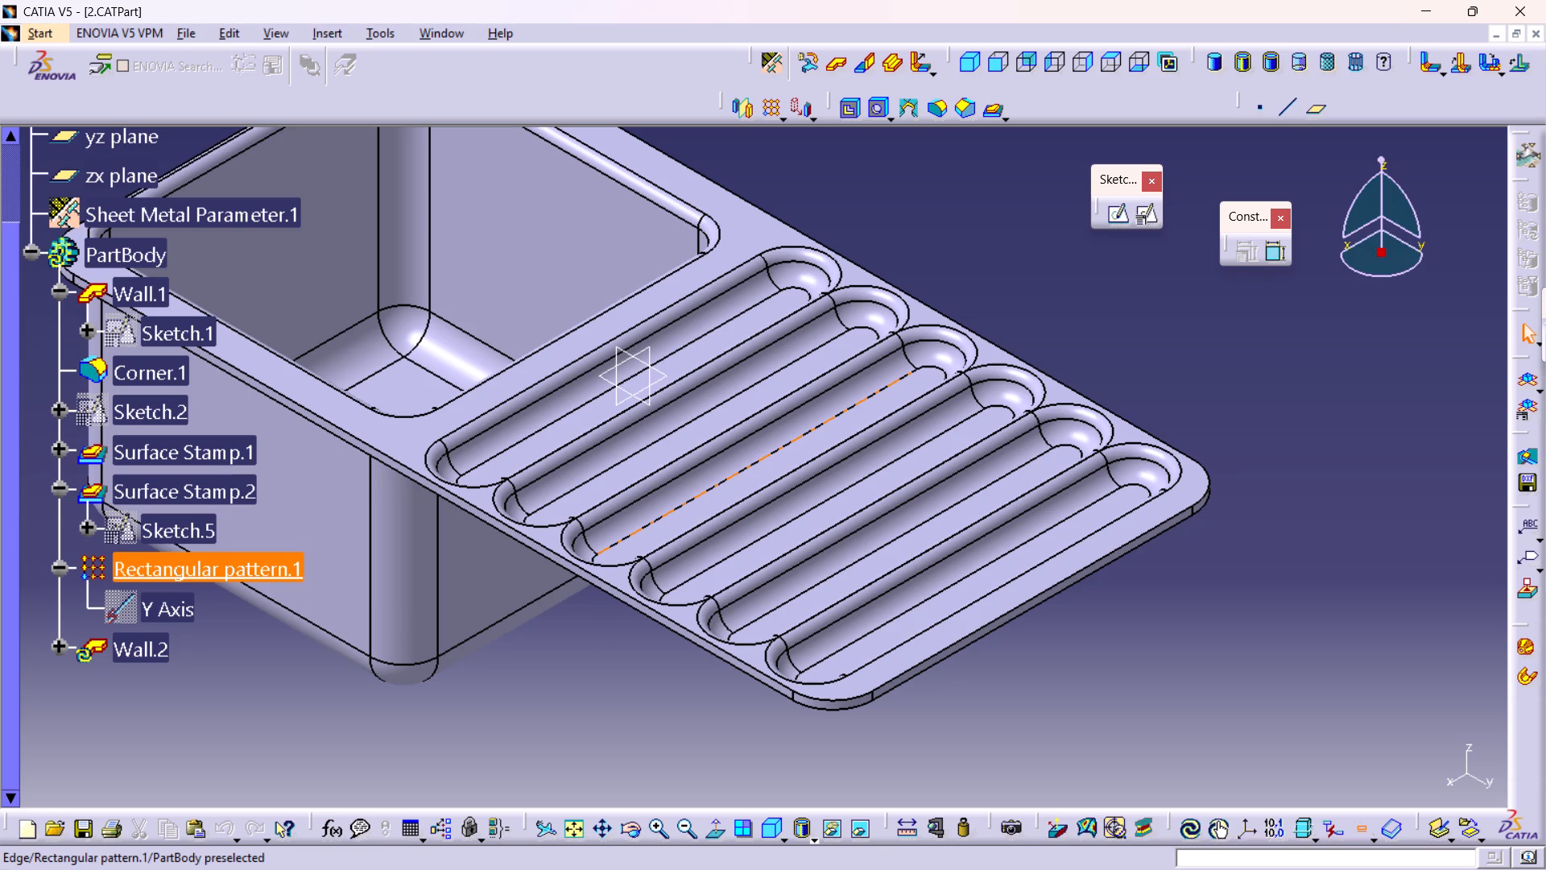
middle_click_drag(498, 359, 508, 394)
right_click(498, 359)
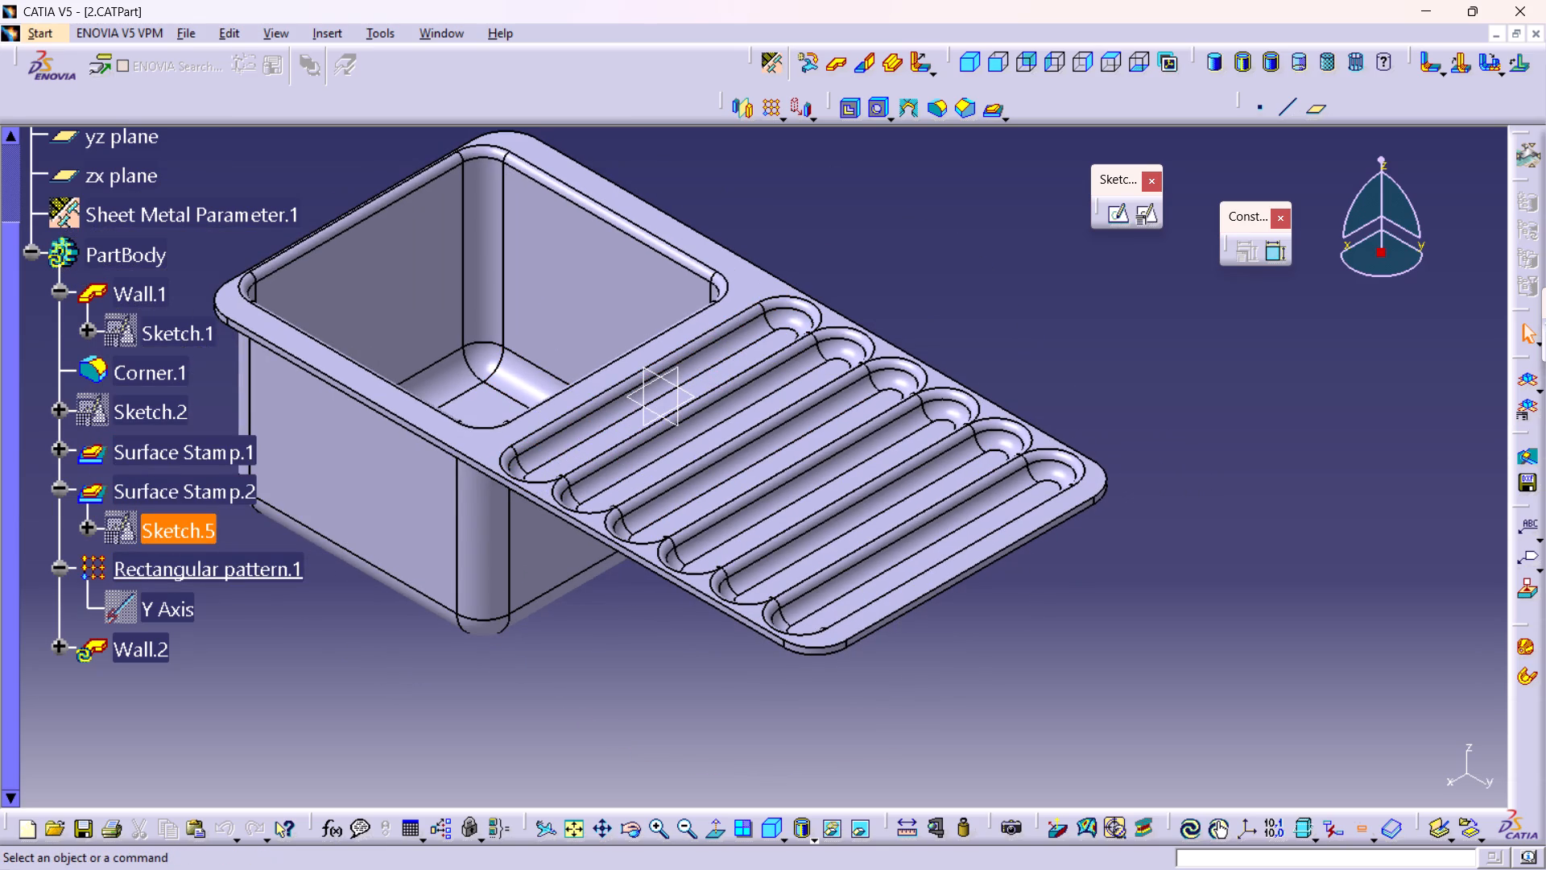
double_click(180, 534)
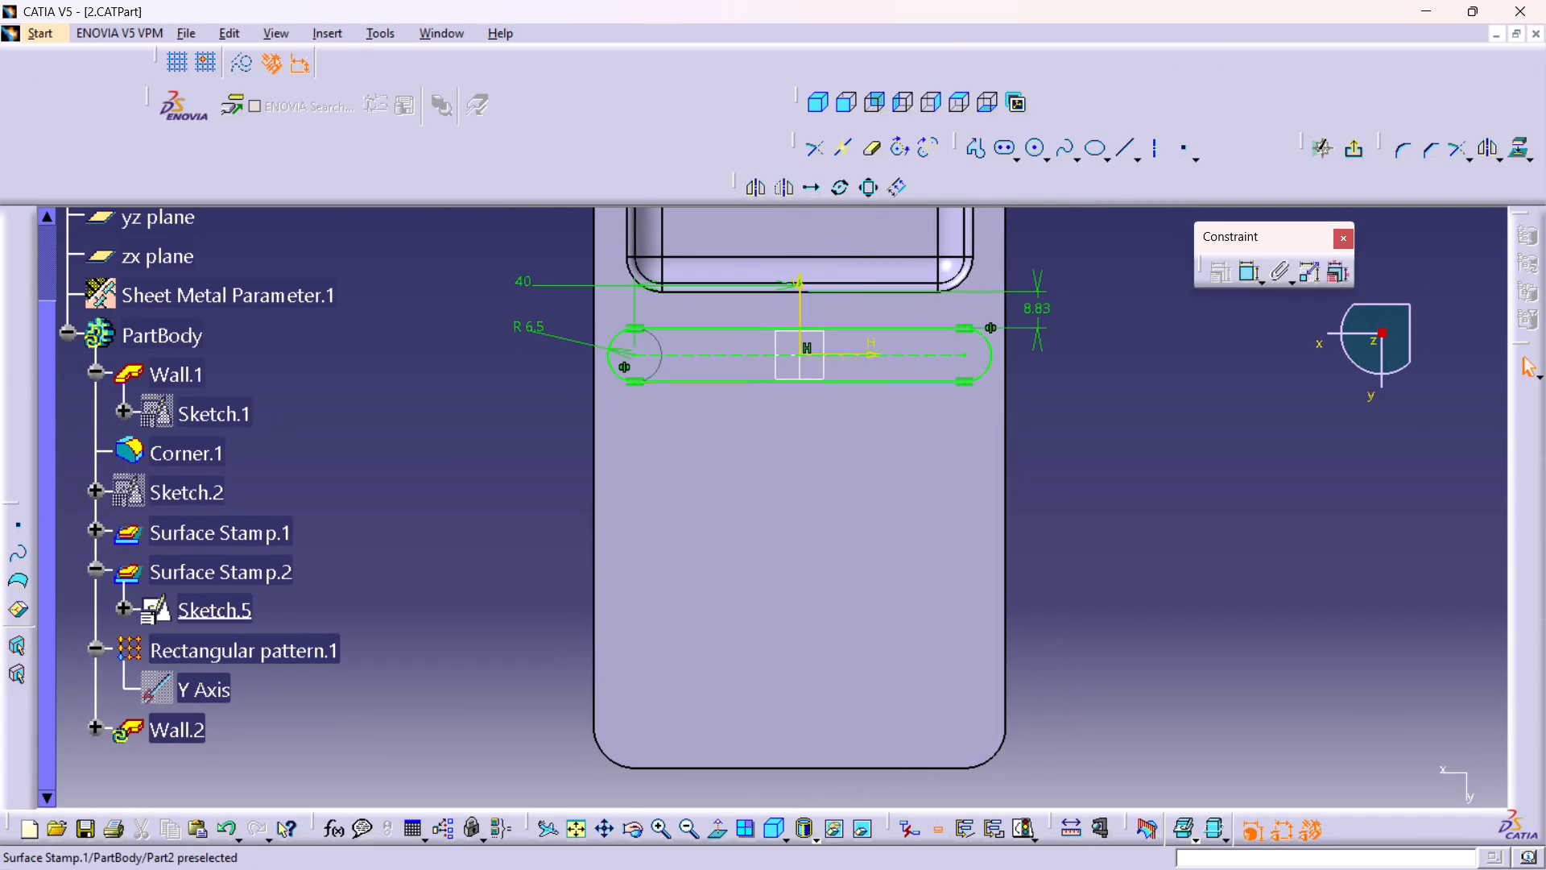
double_click(533, 329)
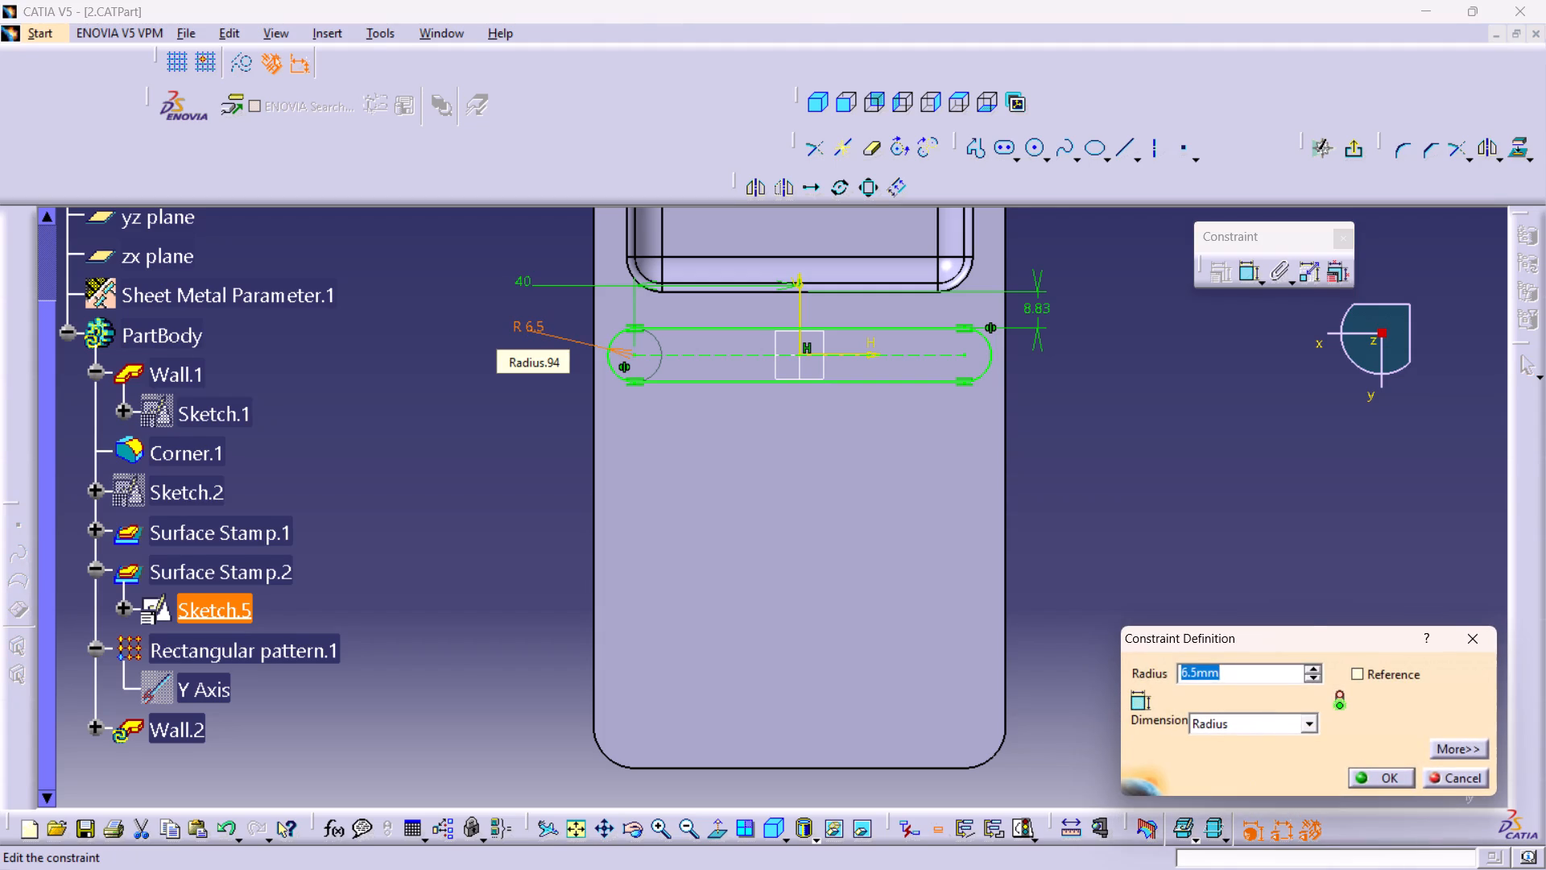
type("3.5")
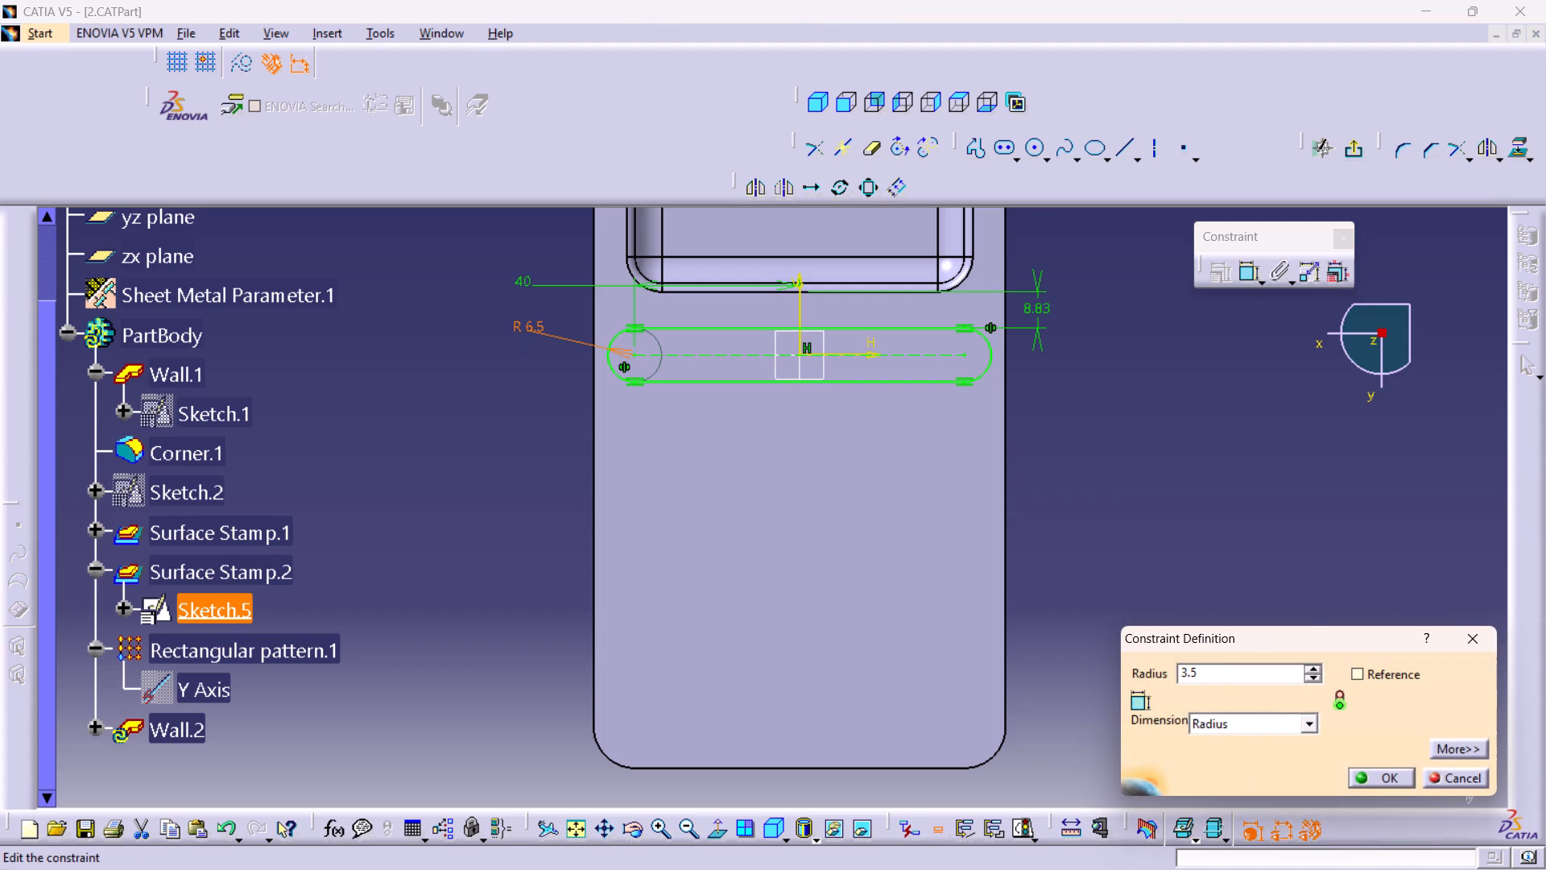
key("Return")
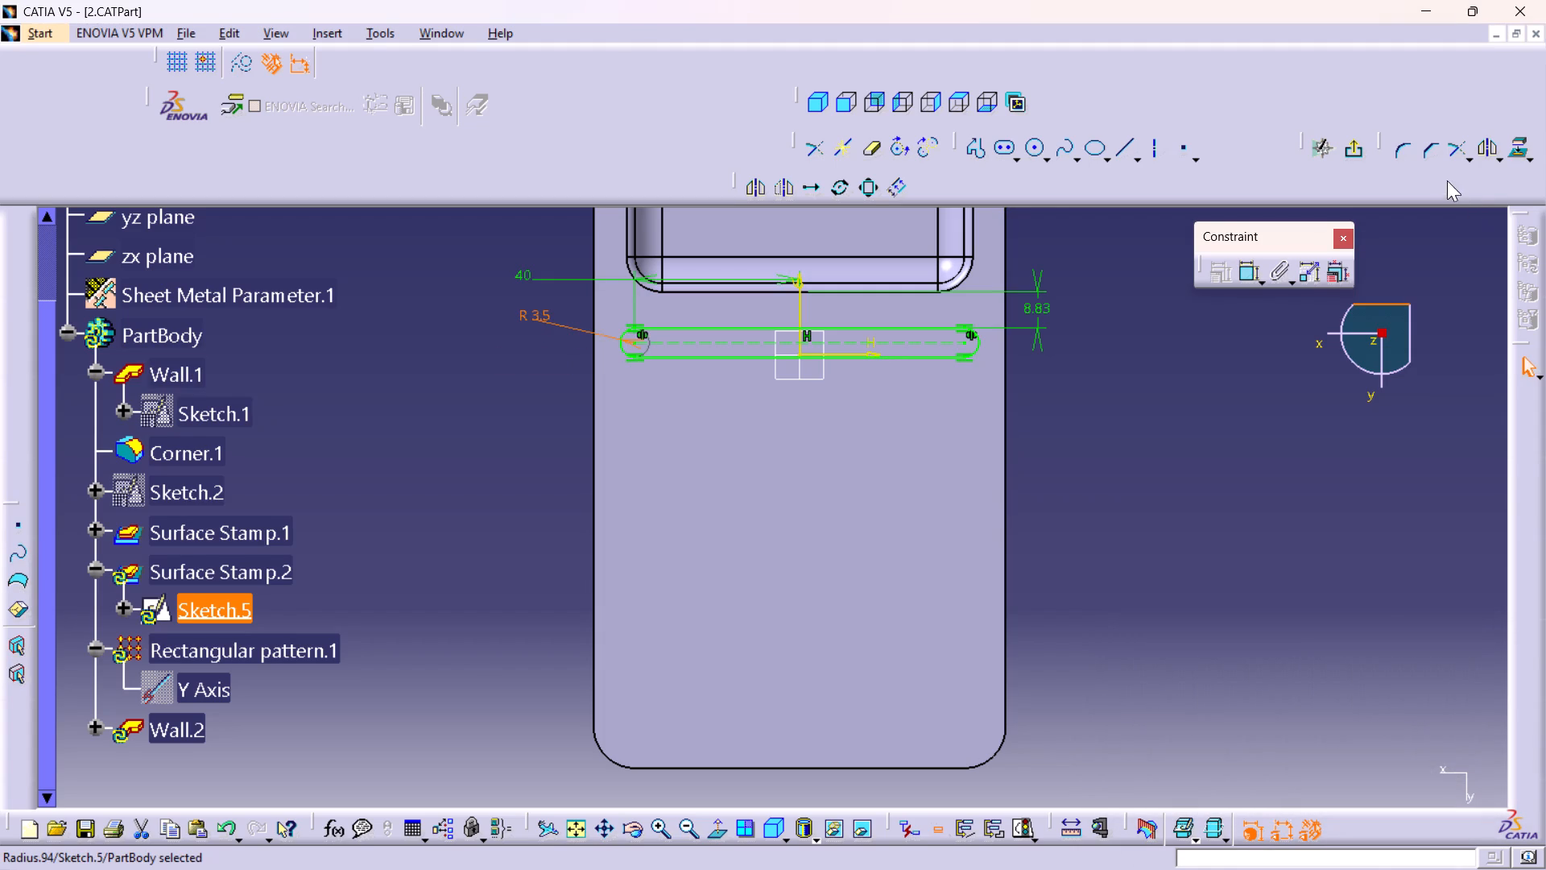
left_click(1364, 149)
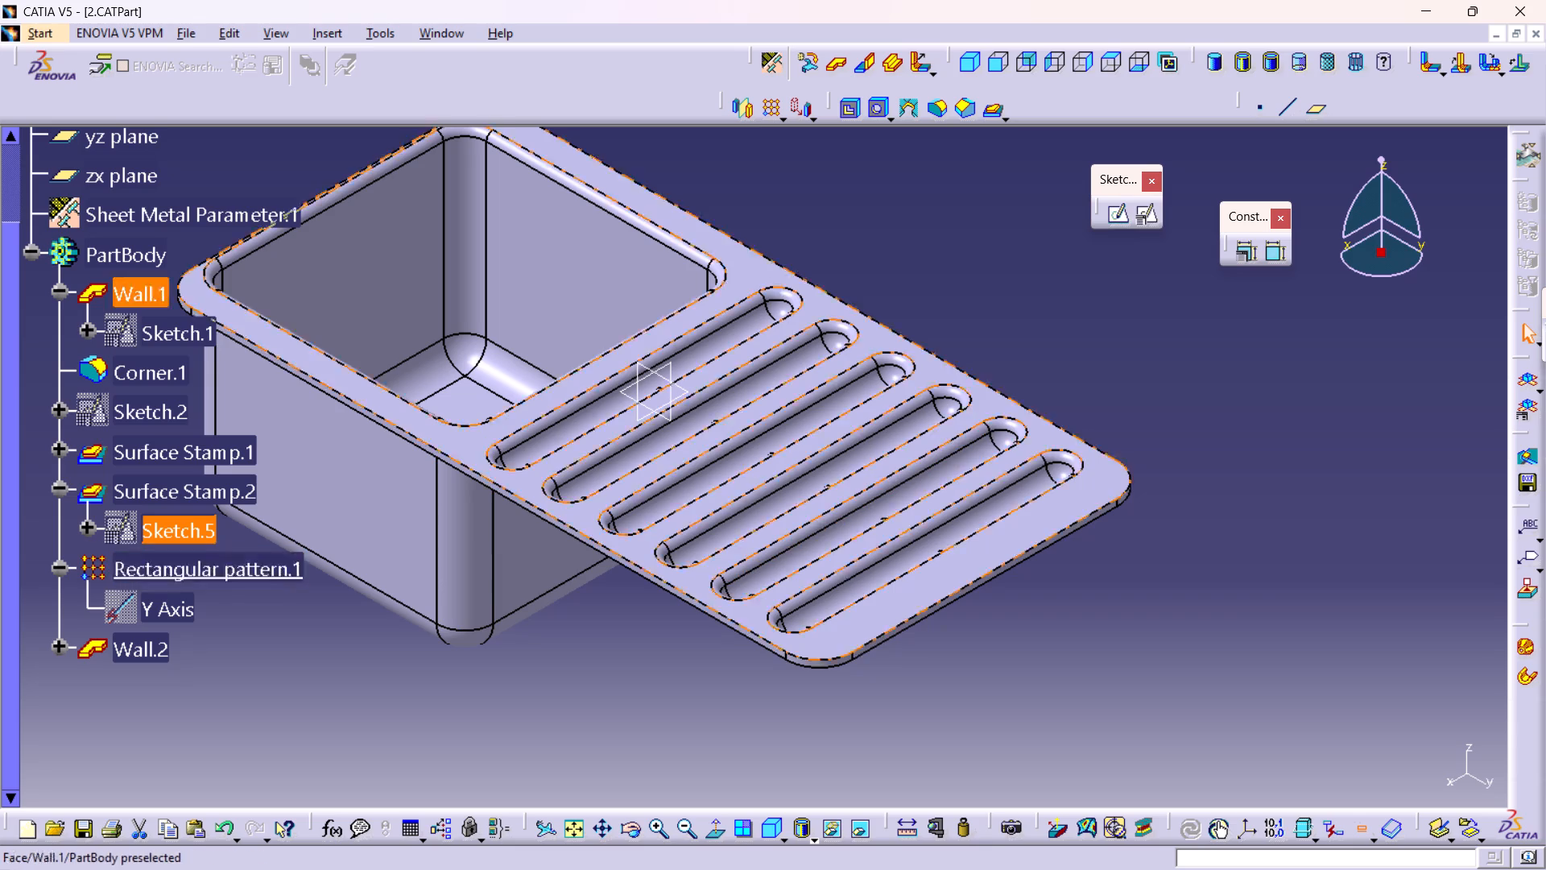
Set the rectangular slot pattern's spacing to 15 mm, preview it and apply it to the drainboard.
left_click(1117, 65)
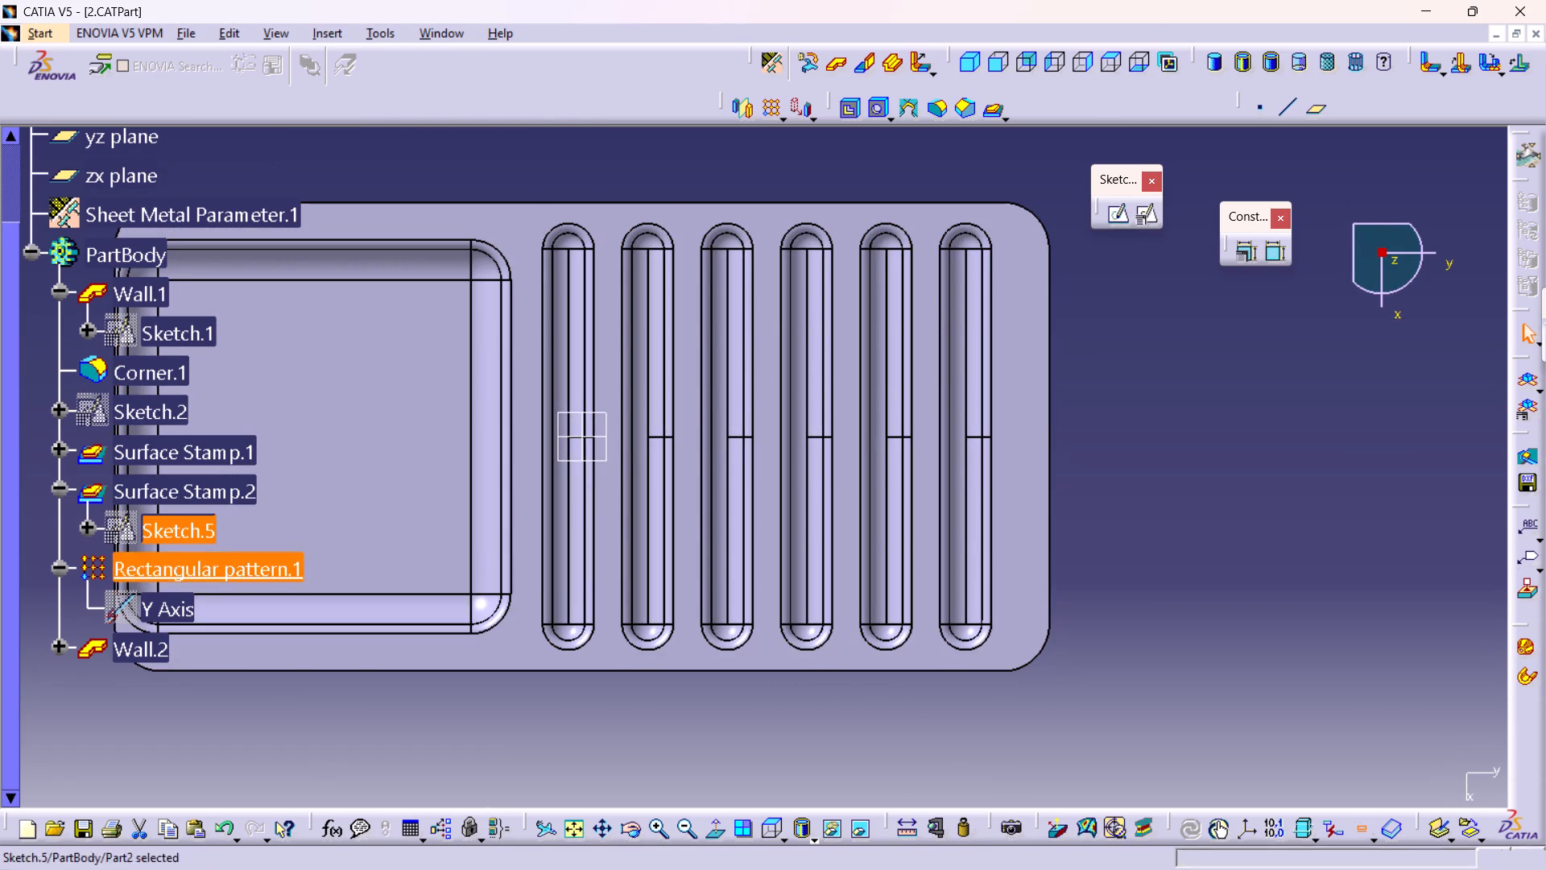
double_click(213, 570)
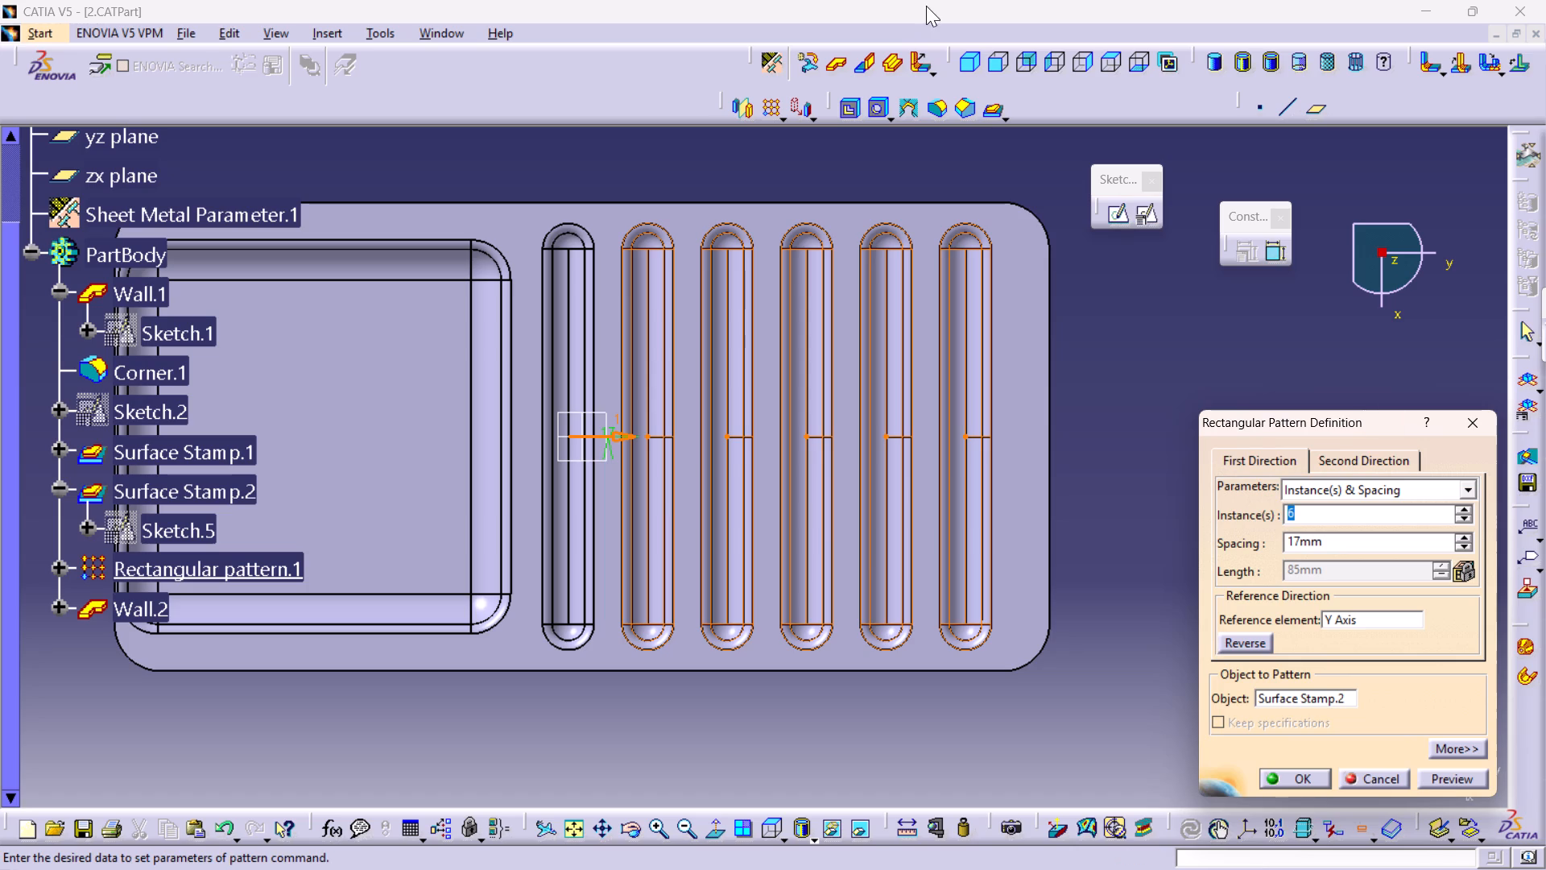
left_click(961, 64)
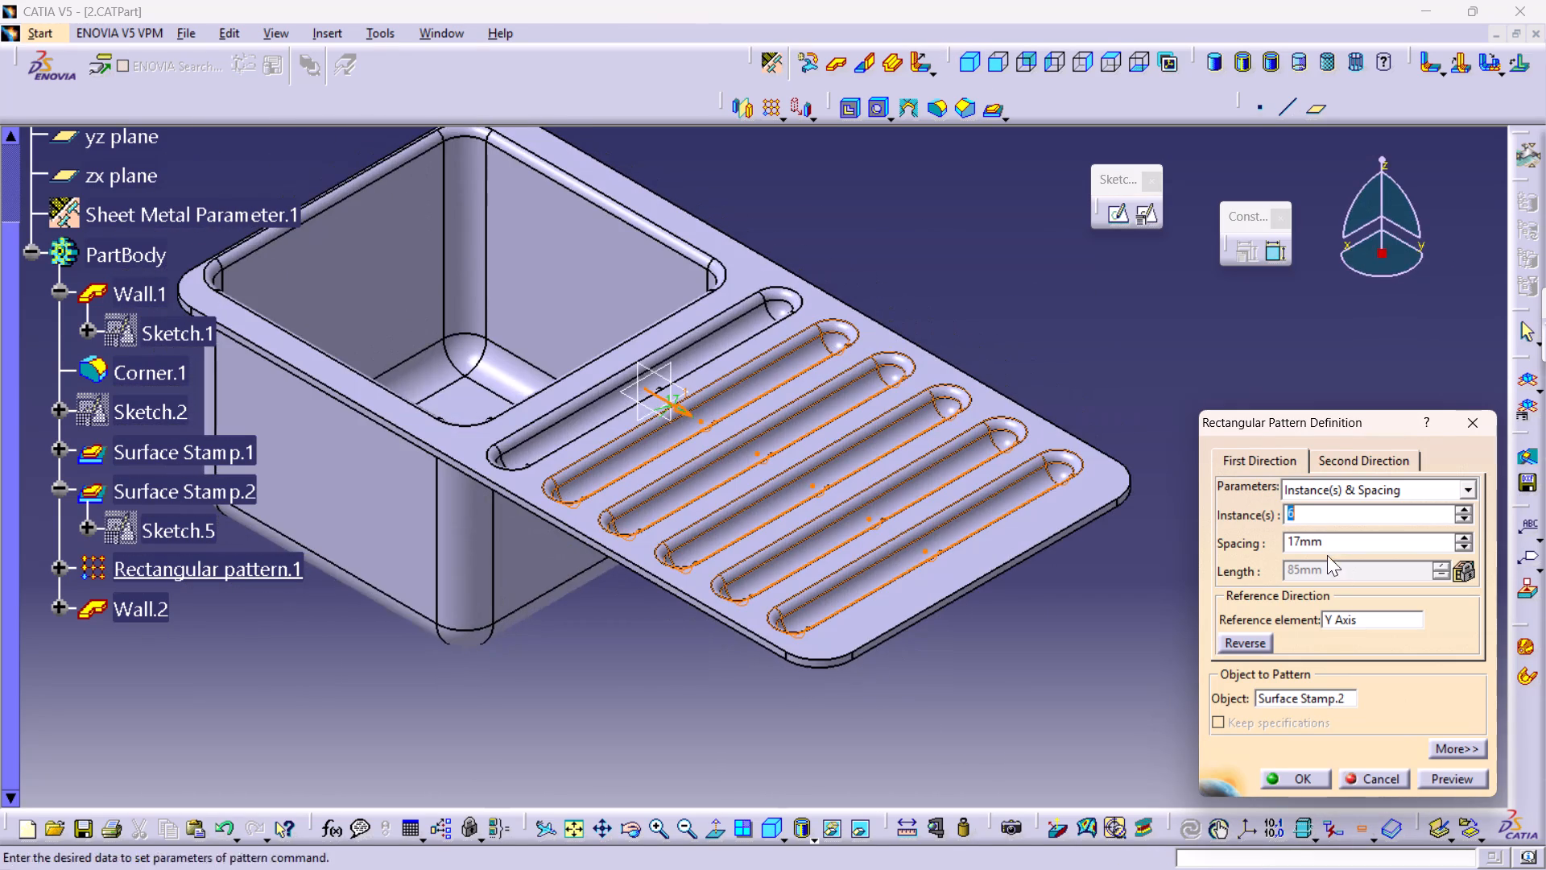
double_click(1328, 542)
type("15")
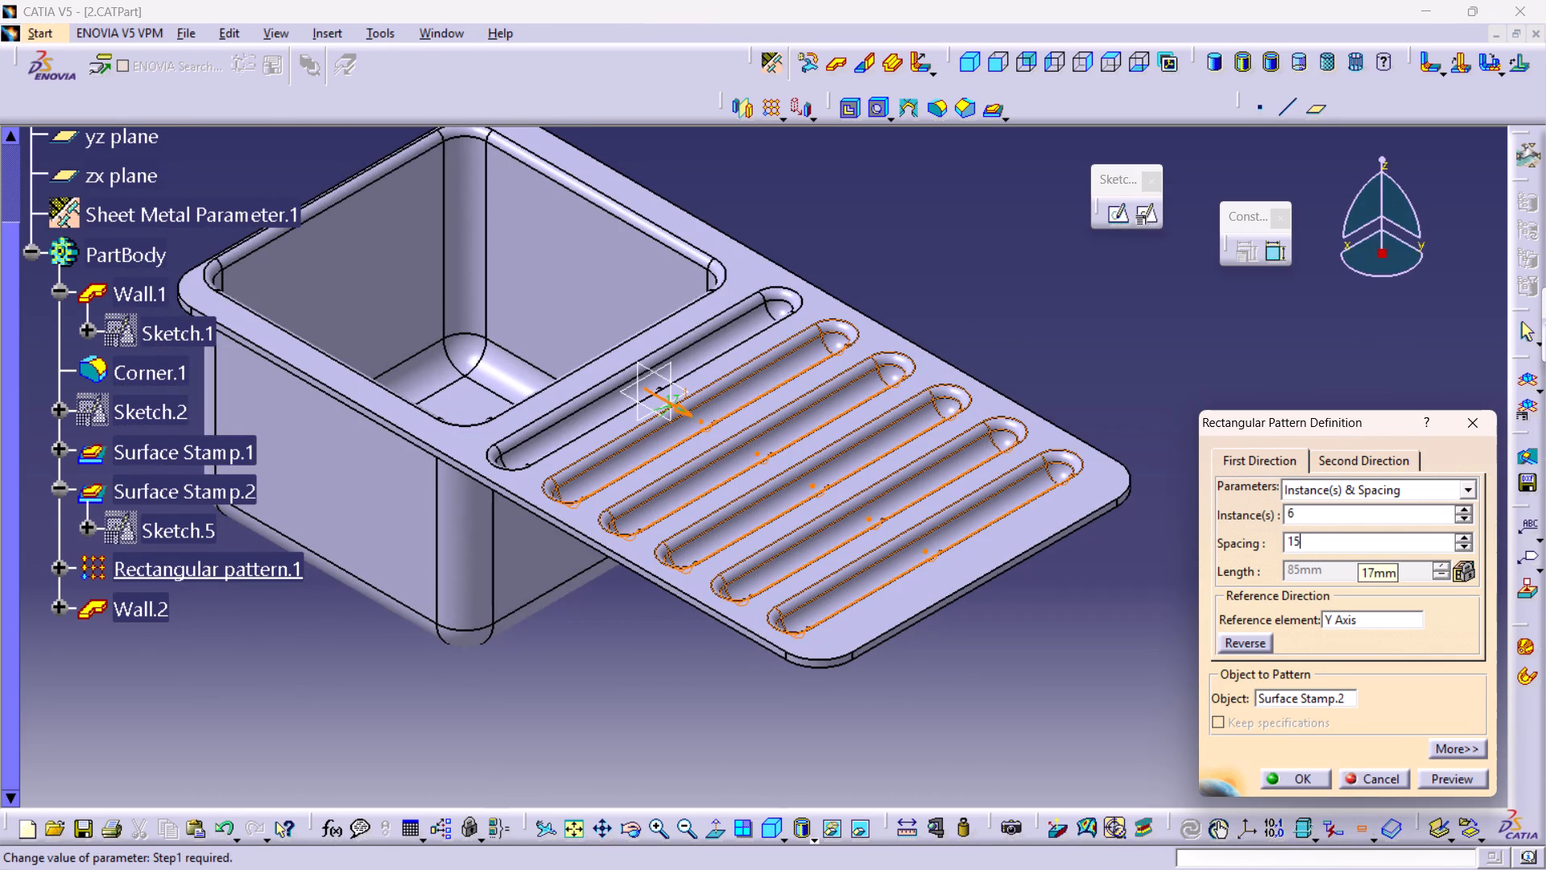
left_click(1449, 781)
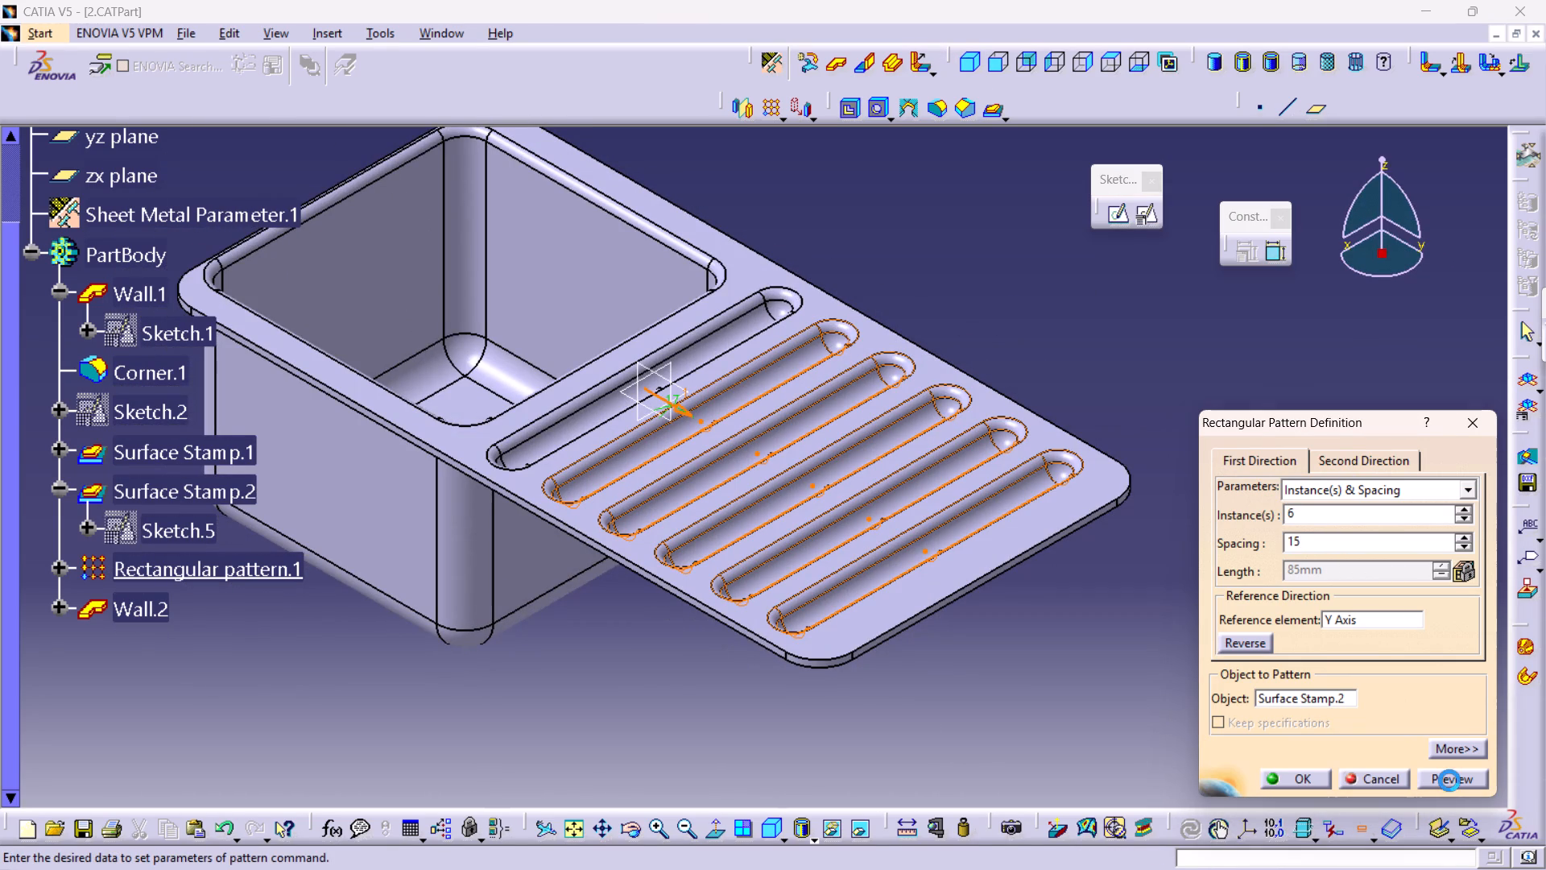
left_click(1304, 769)
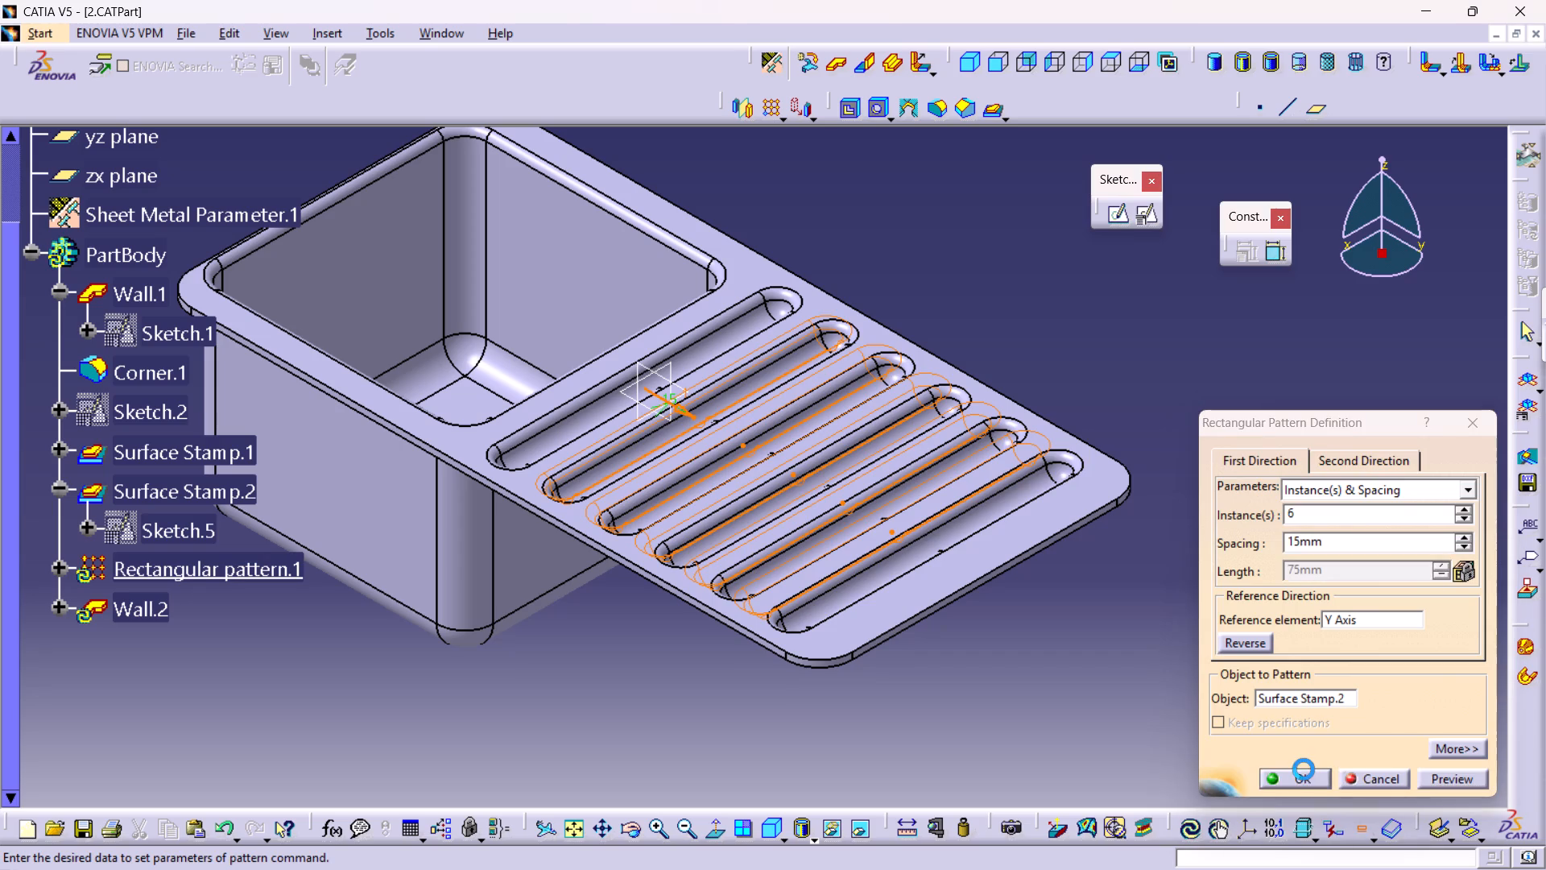
left_click(1184, 632)
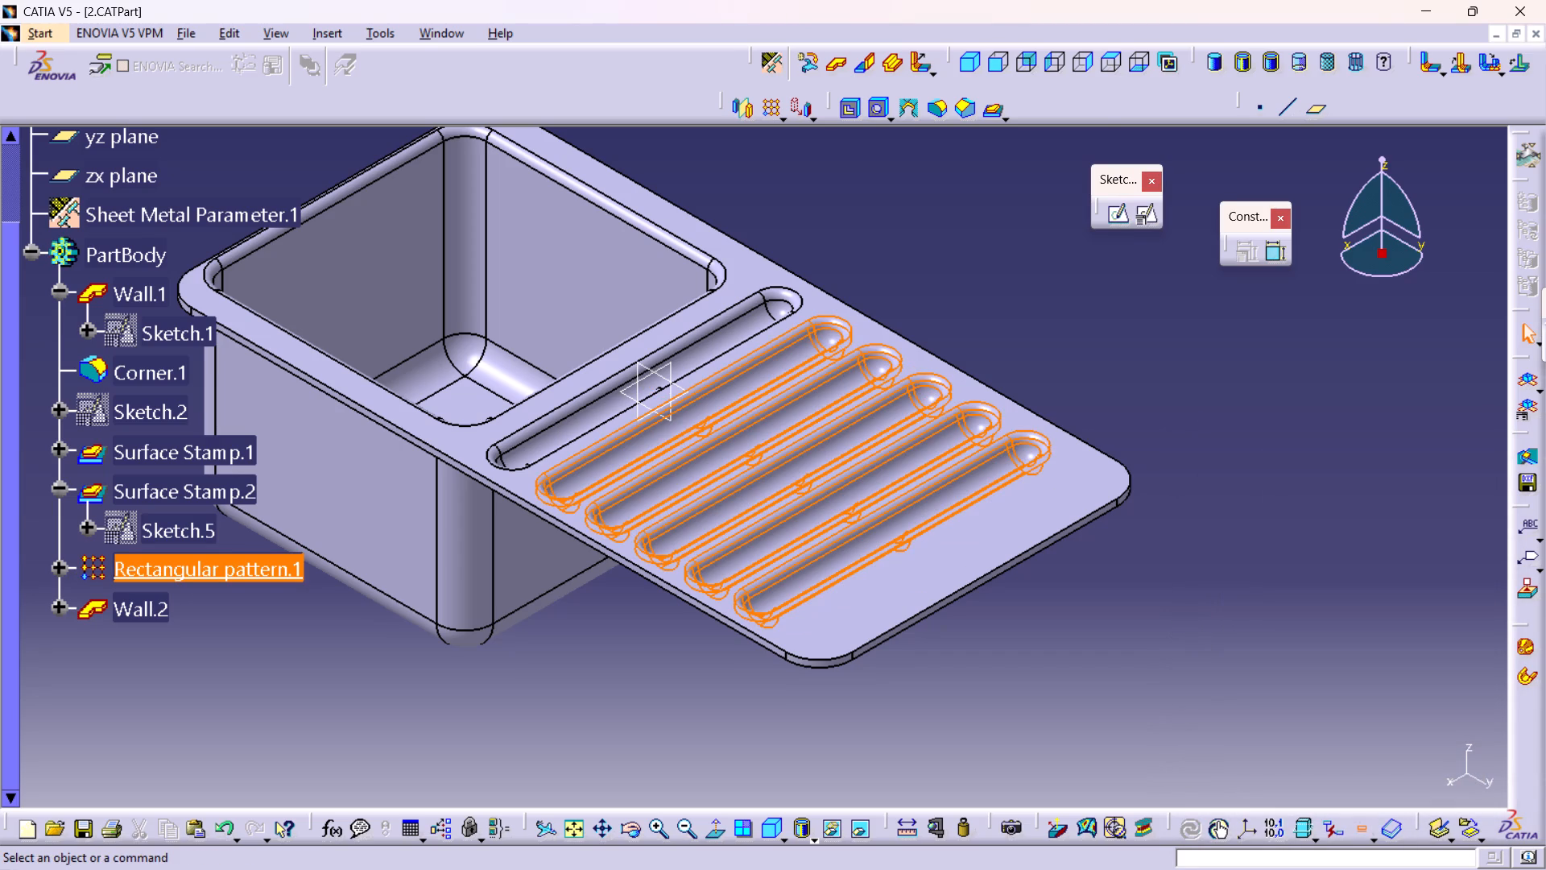
Measure the distance from the last slot's outer edge to the drainboard's end edge in the top view.
middle_click_drag(799, 326, 809, 381)
right_click_drag(799, 326, 809, 381)
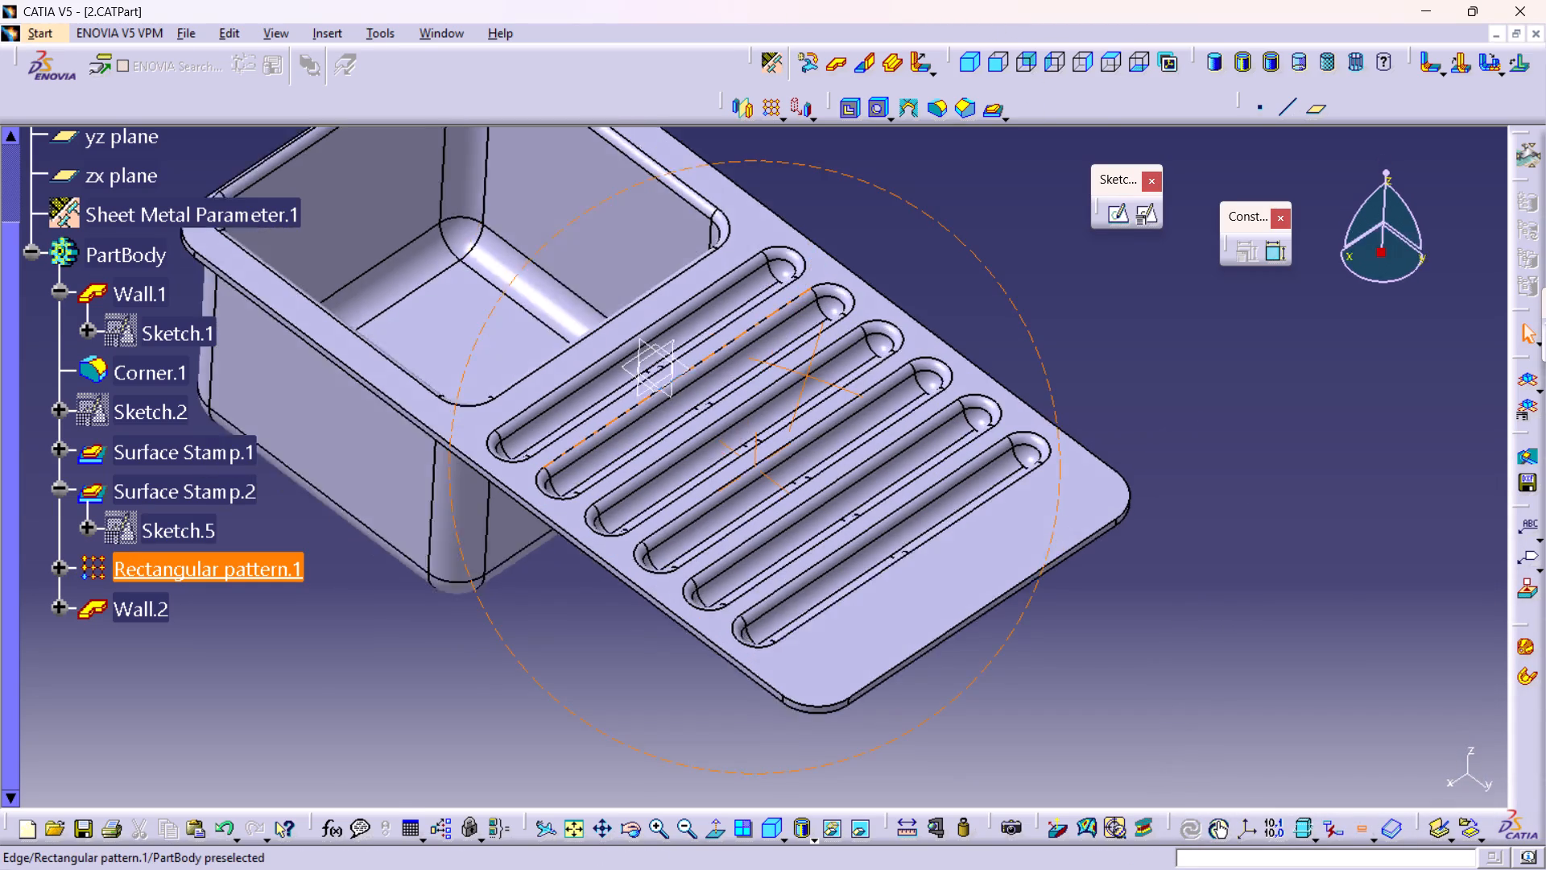
right_click_drag(809, 381, 839, 474)
middle_click_drag(809, 381, 839, 474)
left_click(1117, 62)
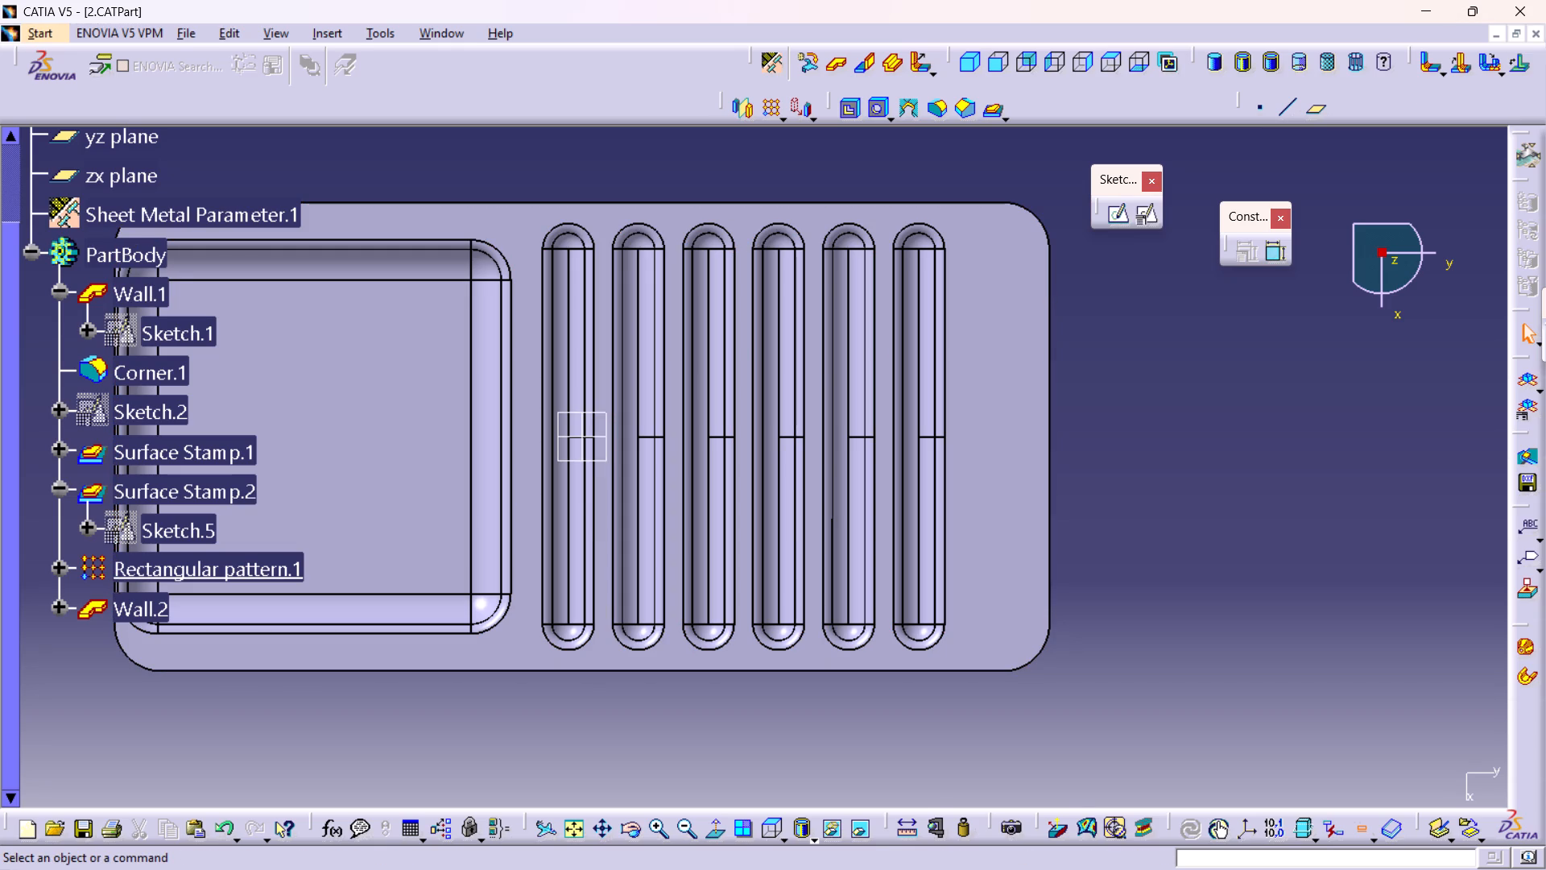
double_click(916, 831)
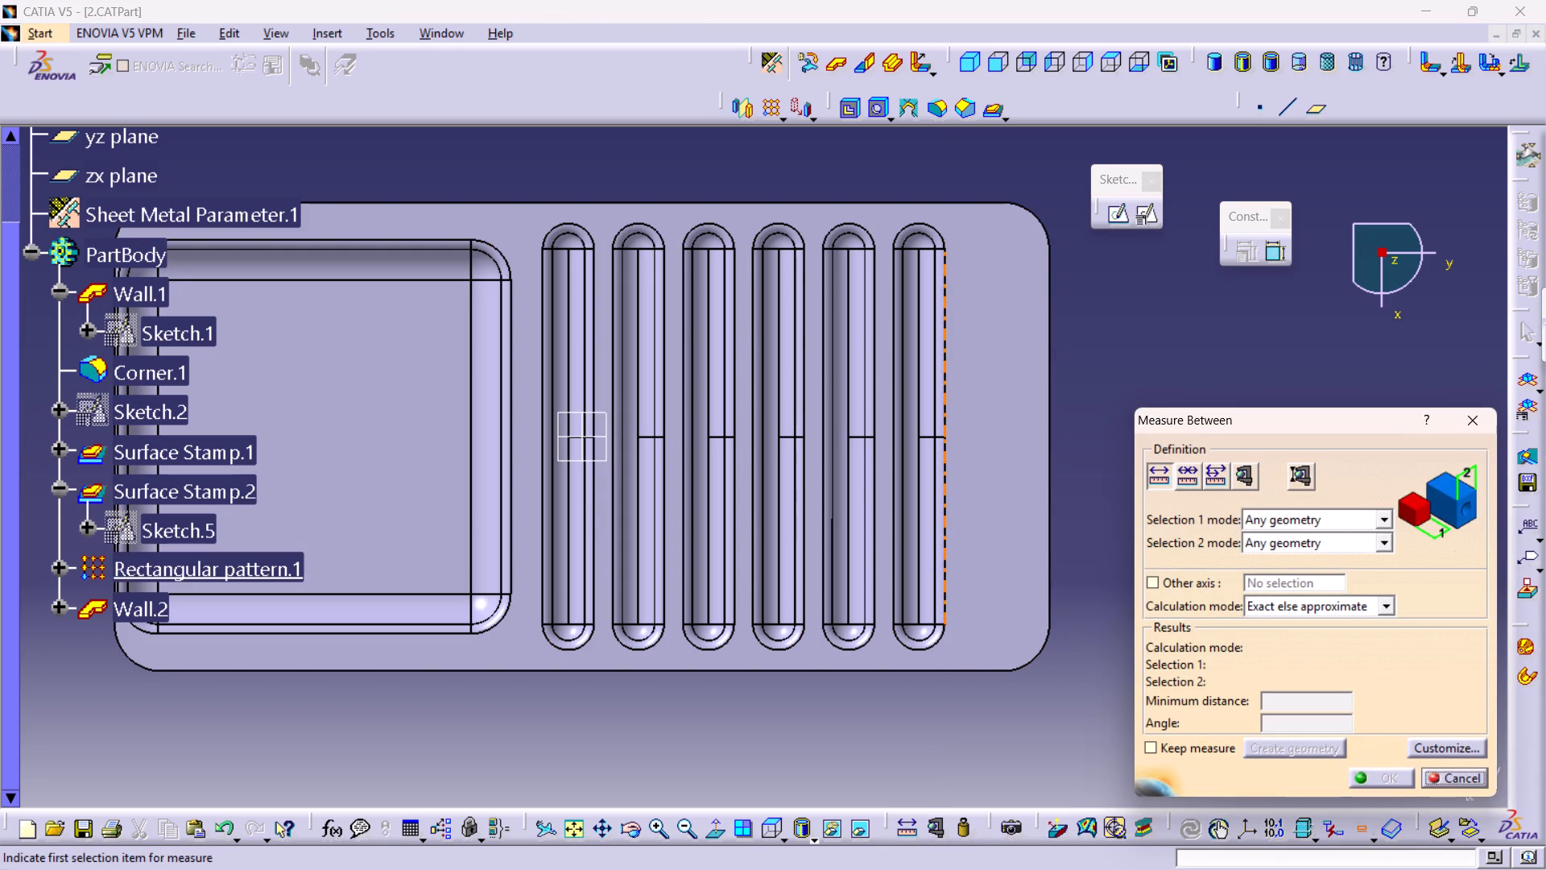
left_click(945, 534)
left_click(1054, 515)
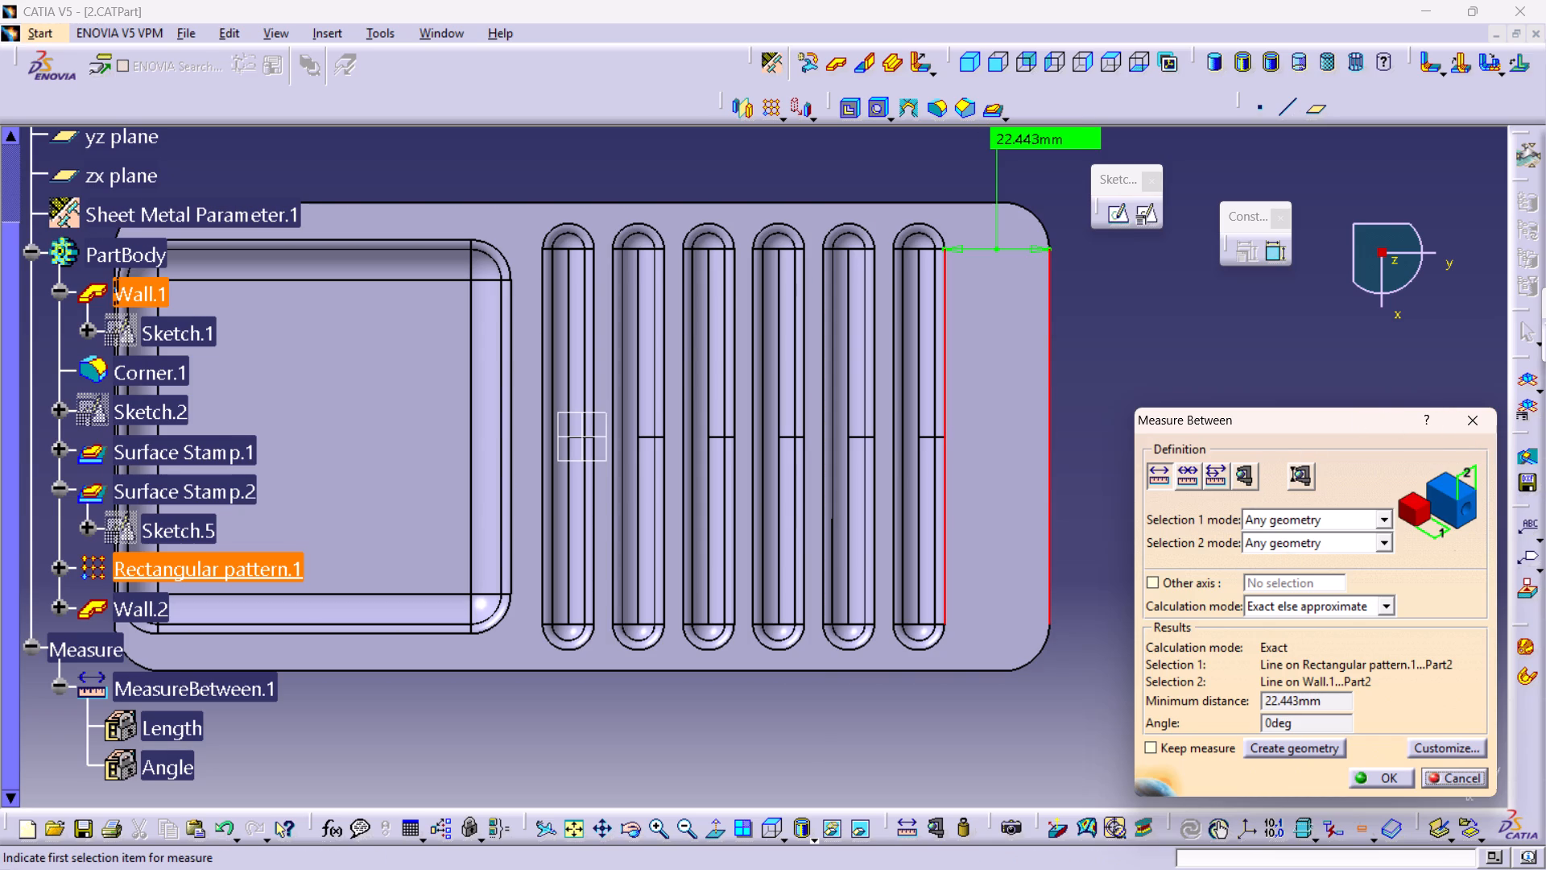
left_click(1484, 416)
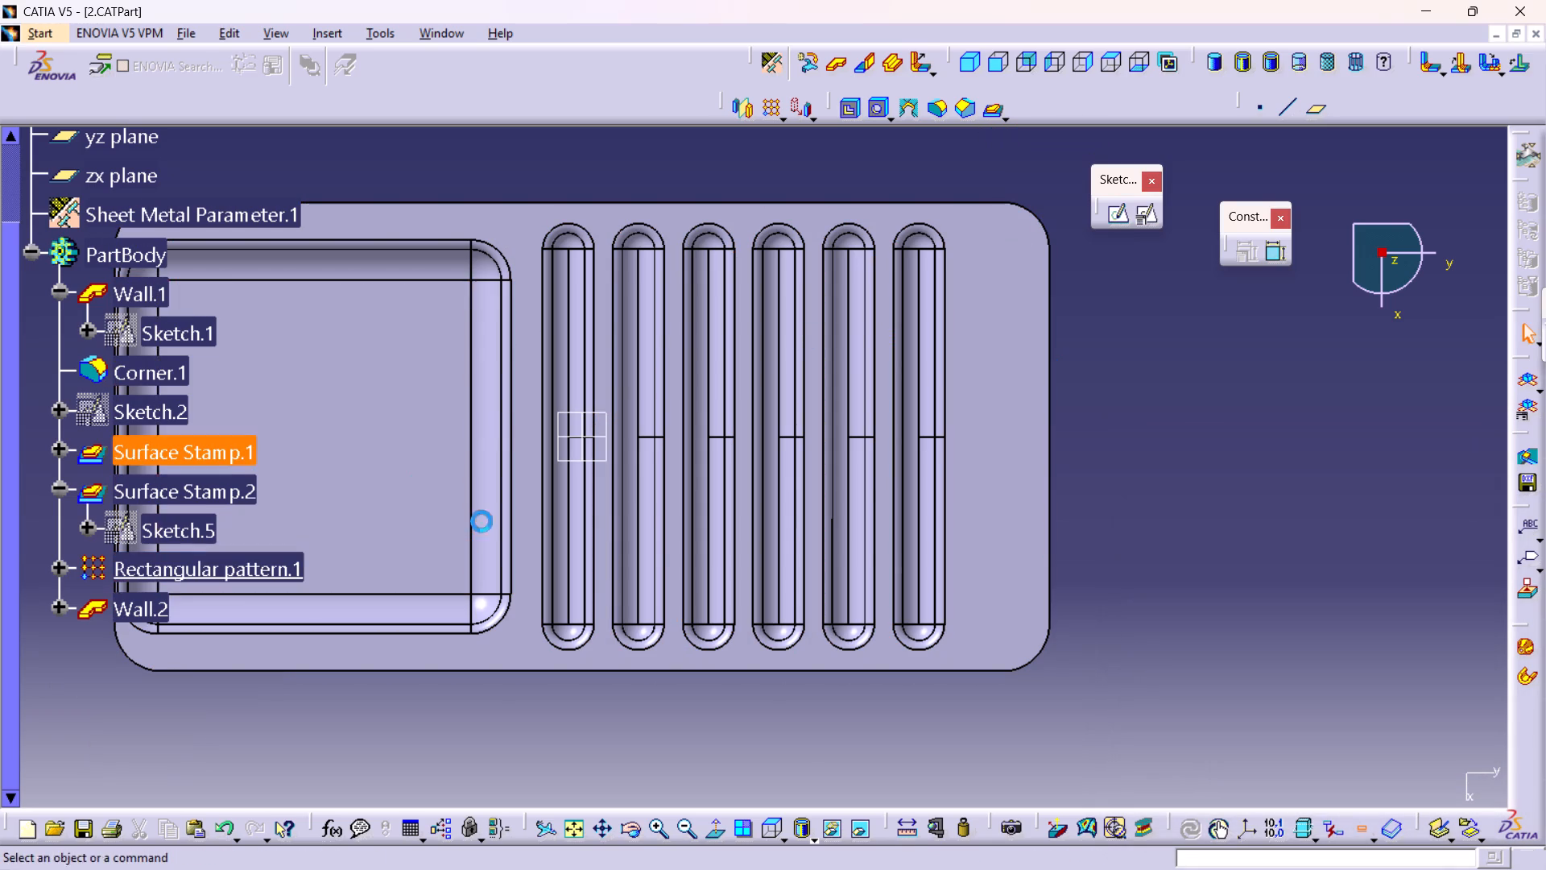
Review the dimensions in the slot stamp's sketch and the settings in the rectangular pattern's definition.
double_click(167, 532)
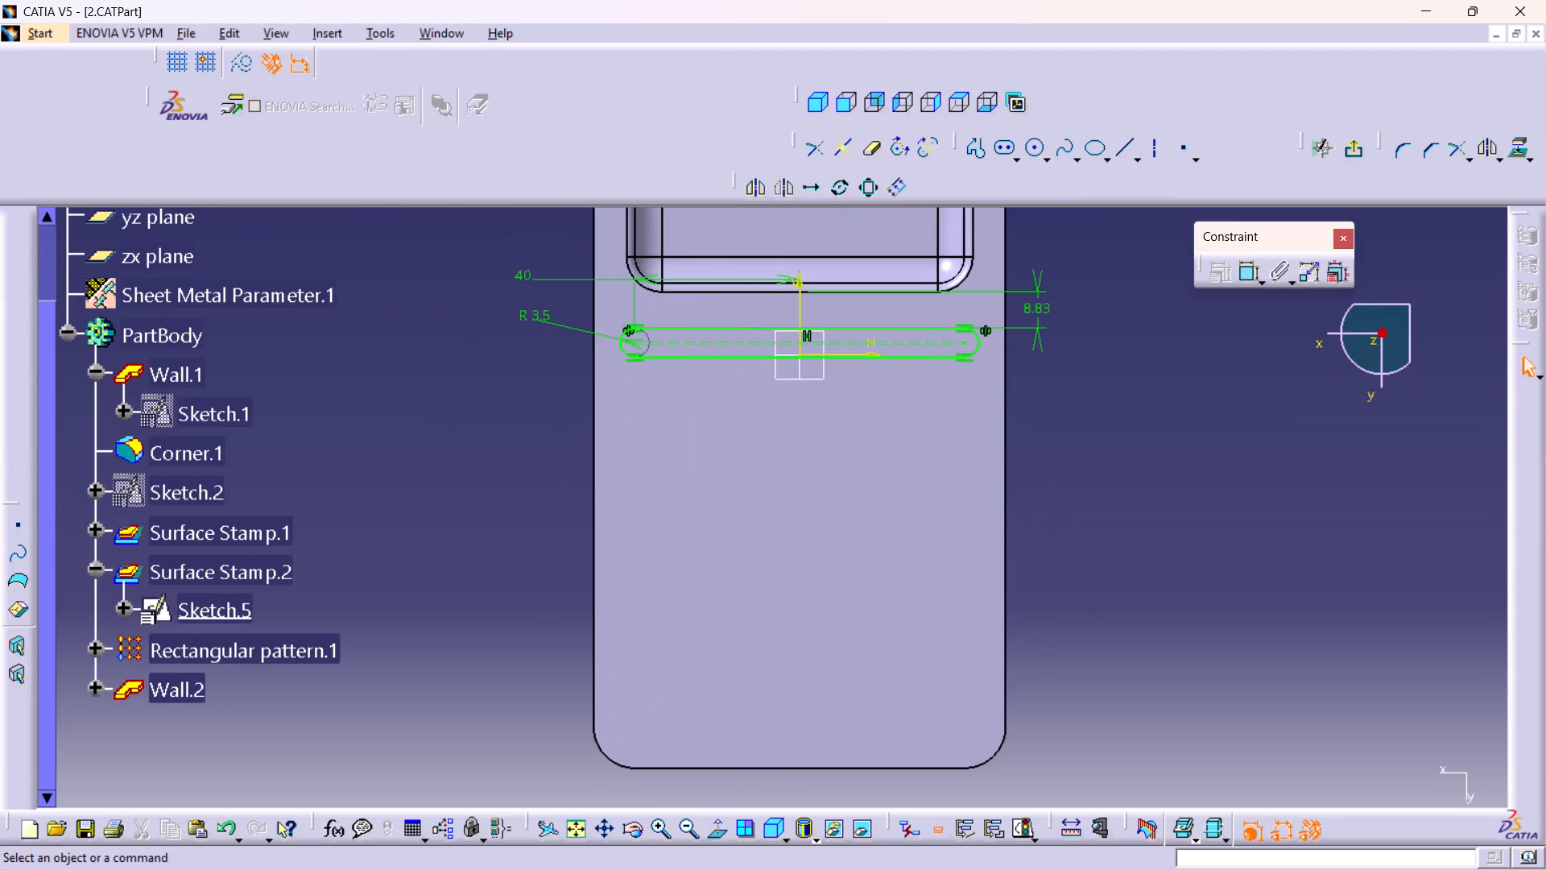
double_click(243, 656)
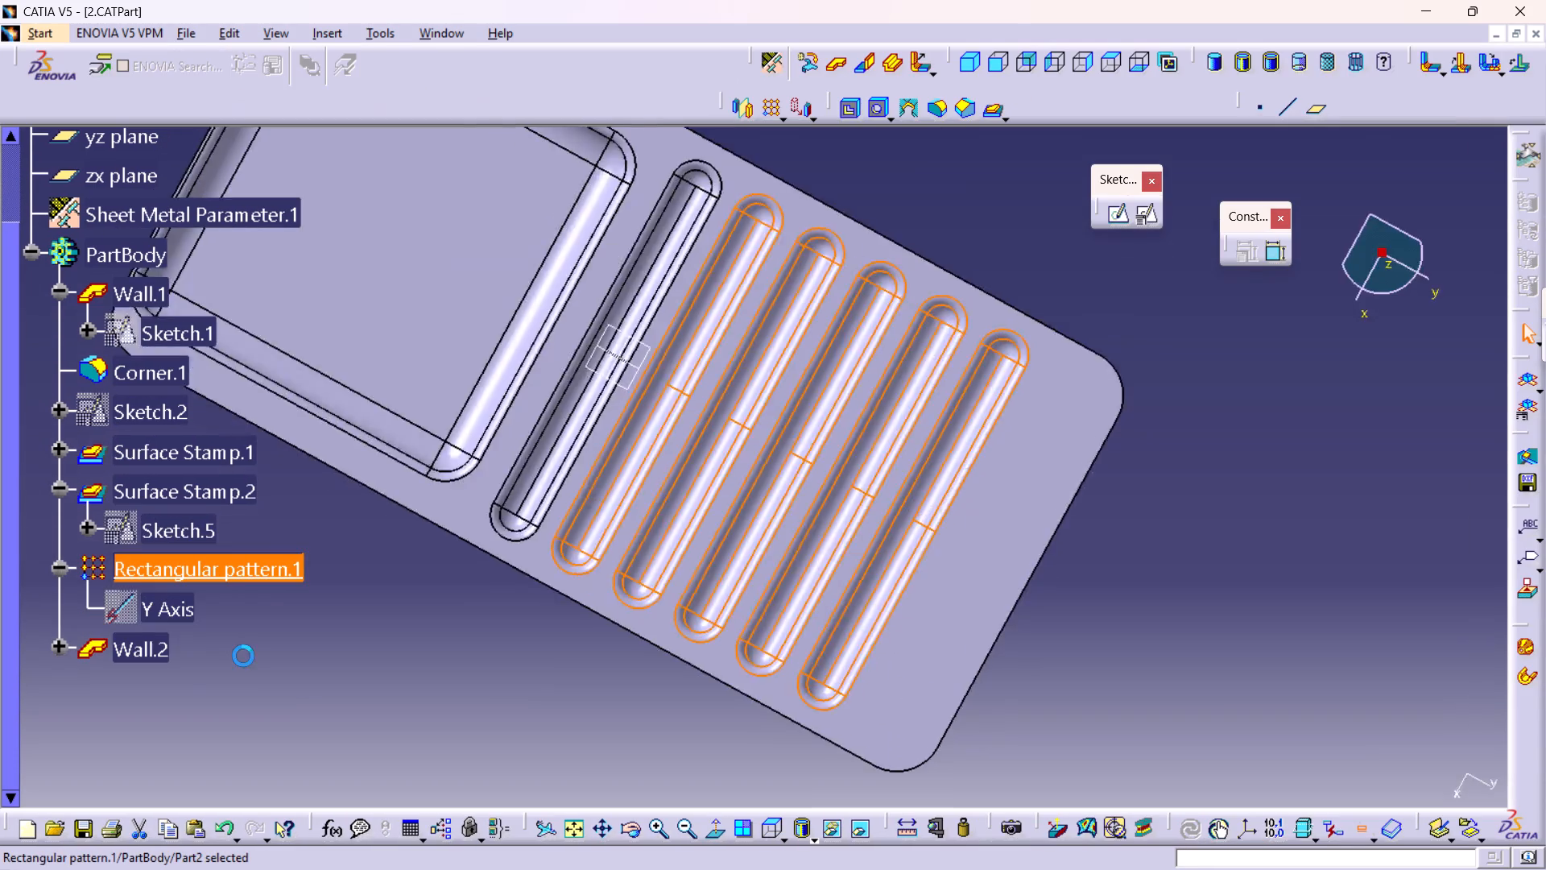
left_click(968, 60)
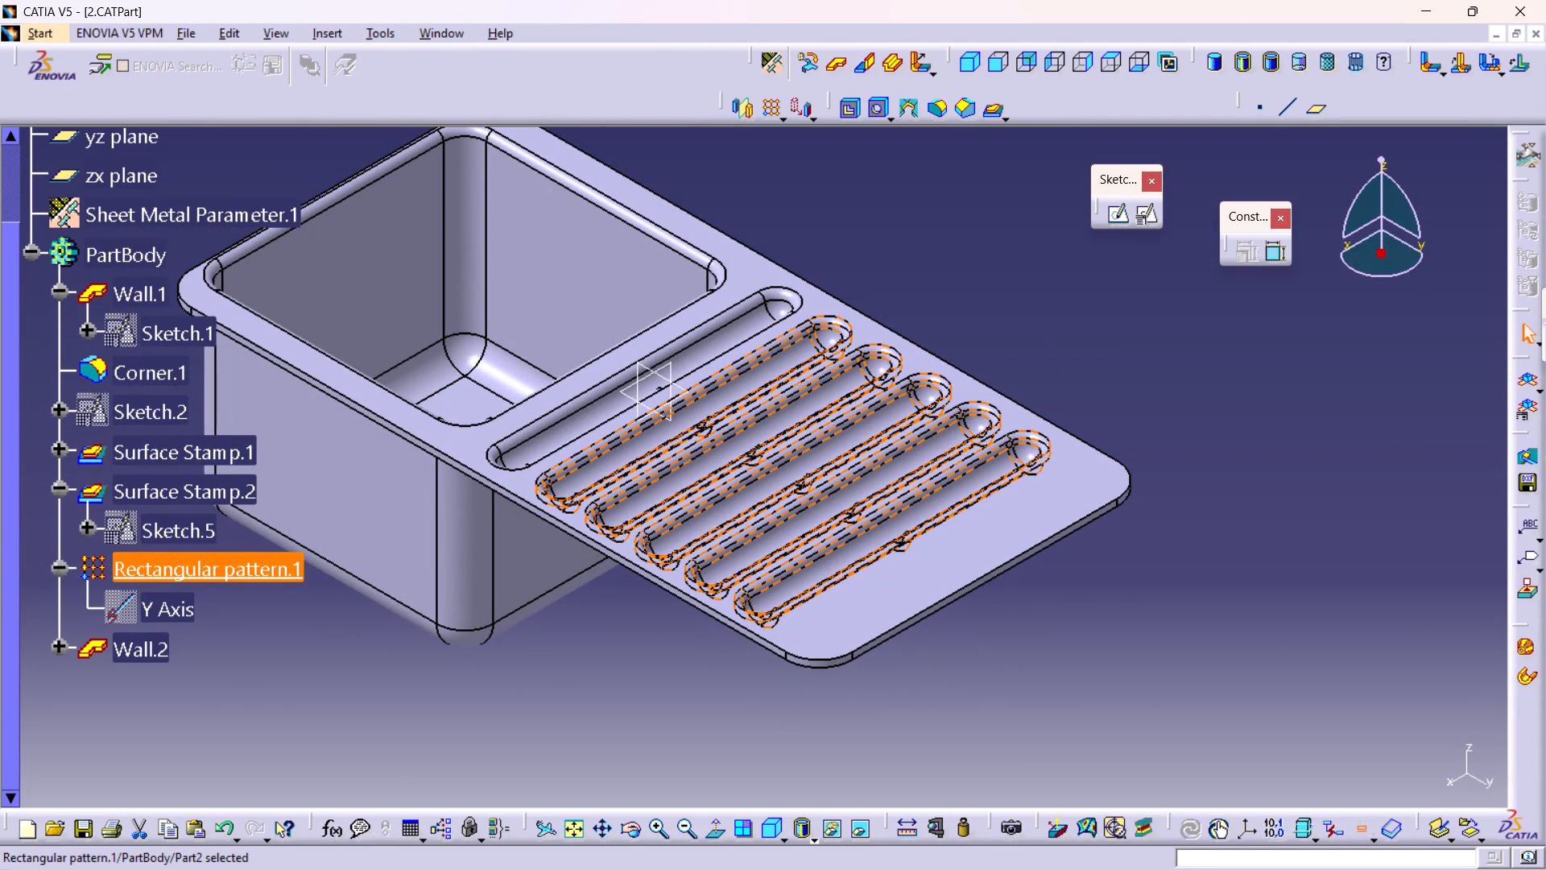
double_click(242, 574)
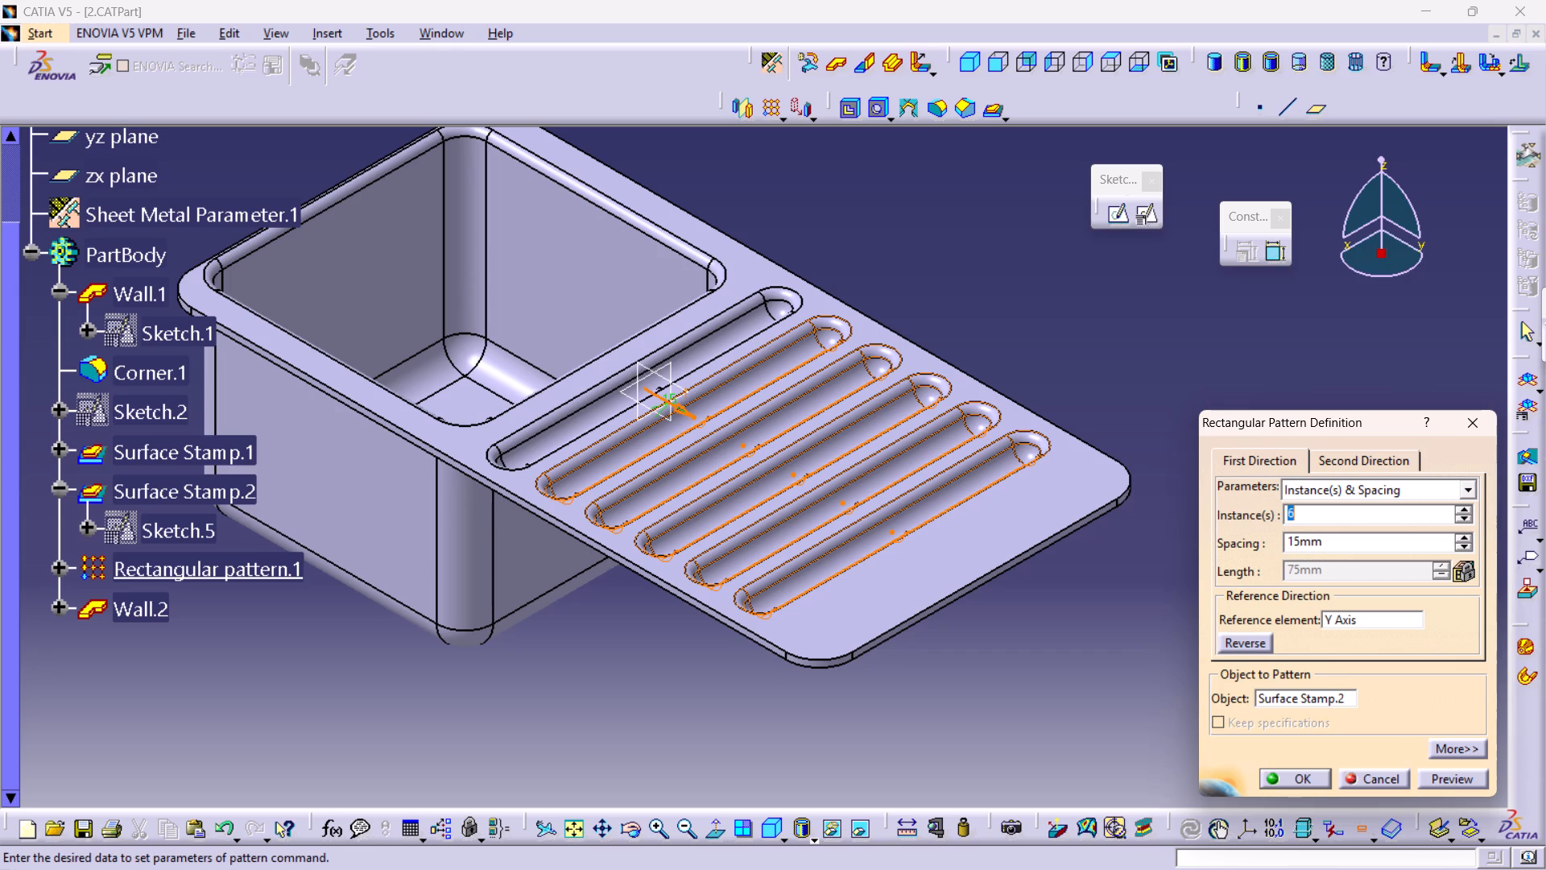
left_click(1462, 419)
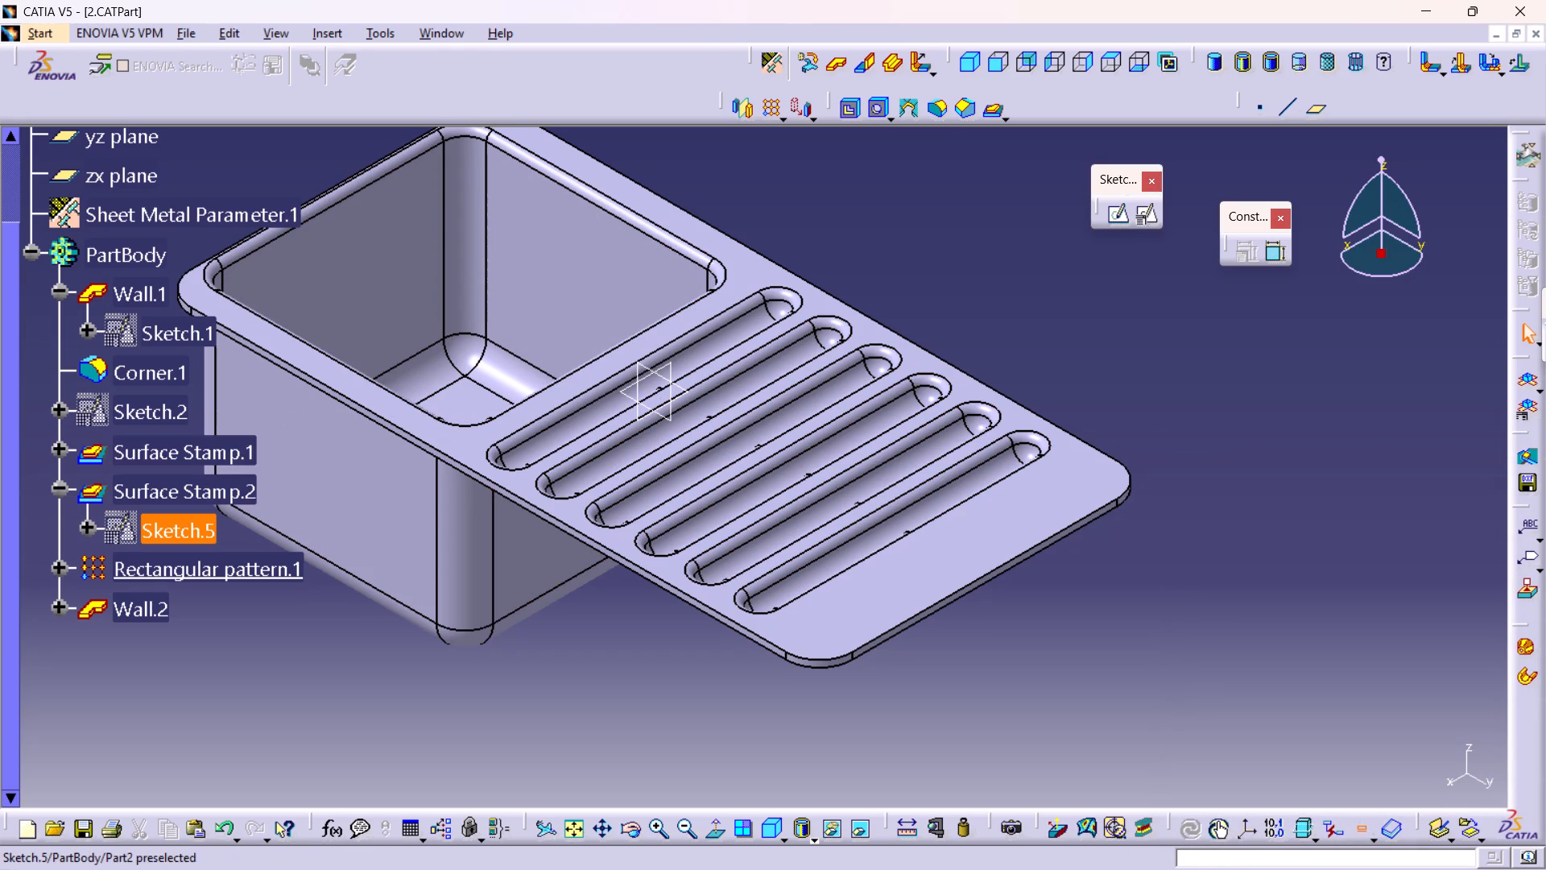
double_click(167, 531)
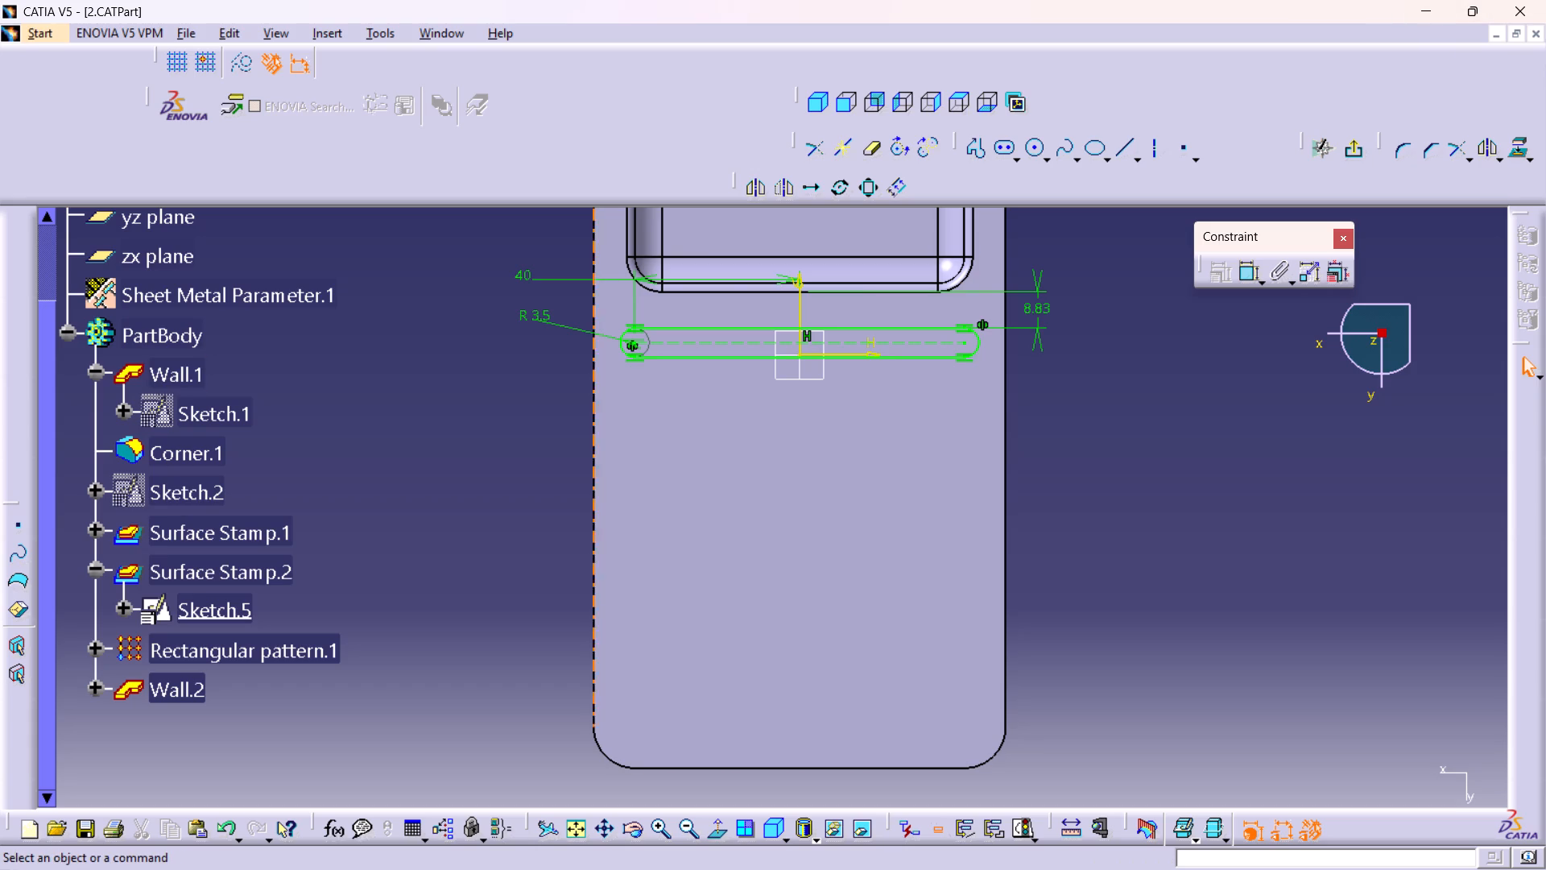
left_click(1358, 147)
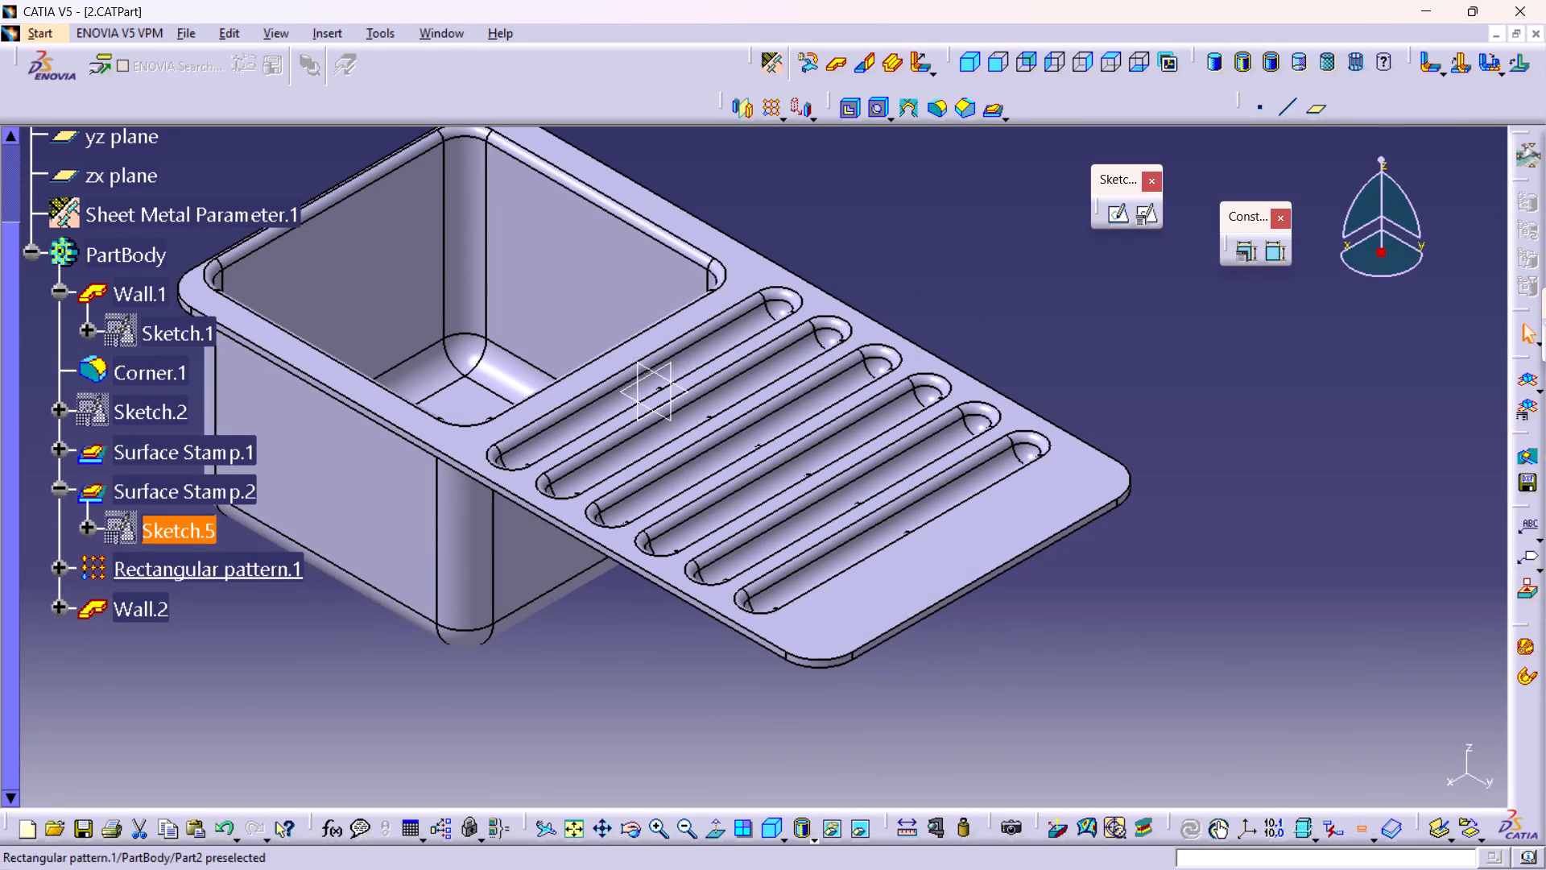
left_click(211, 574)
left_click(211, 574)
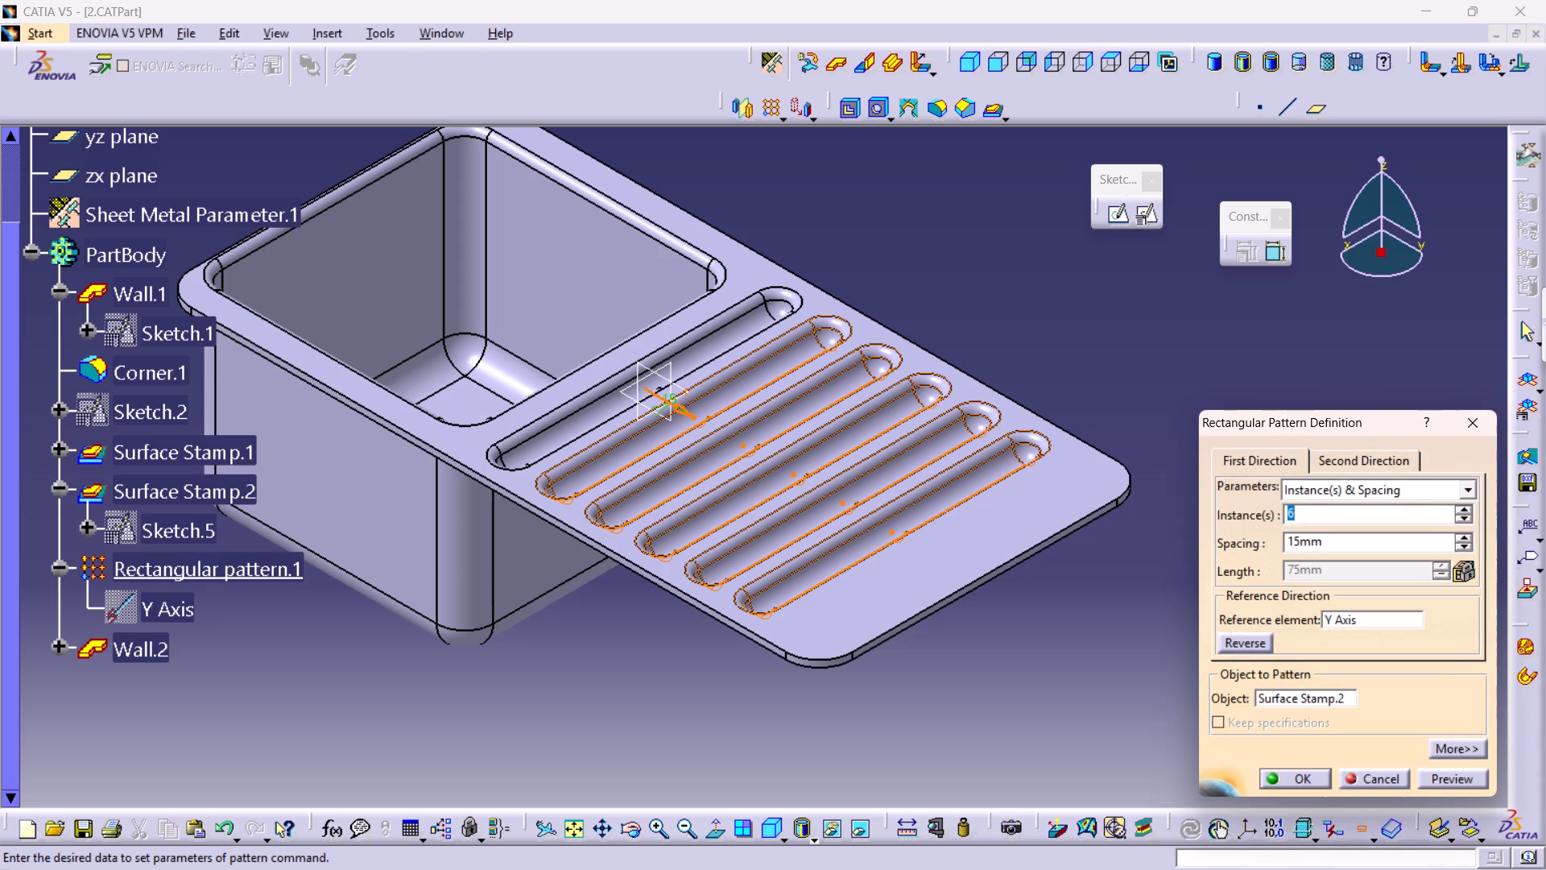
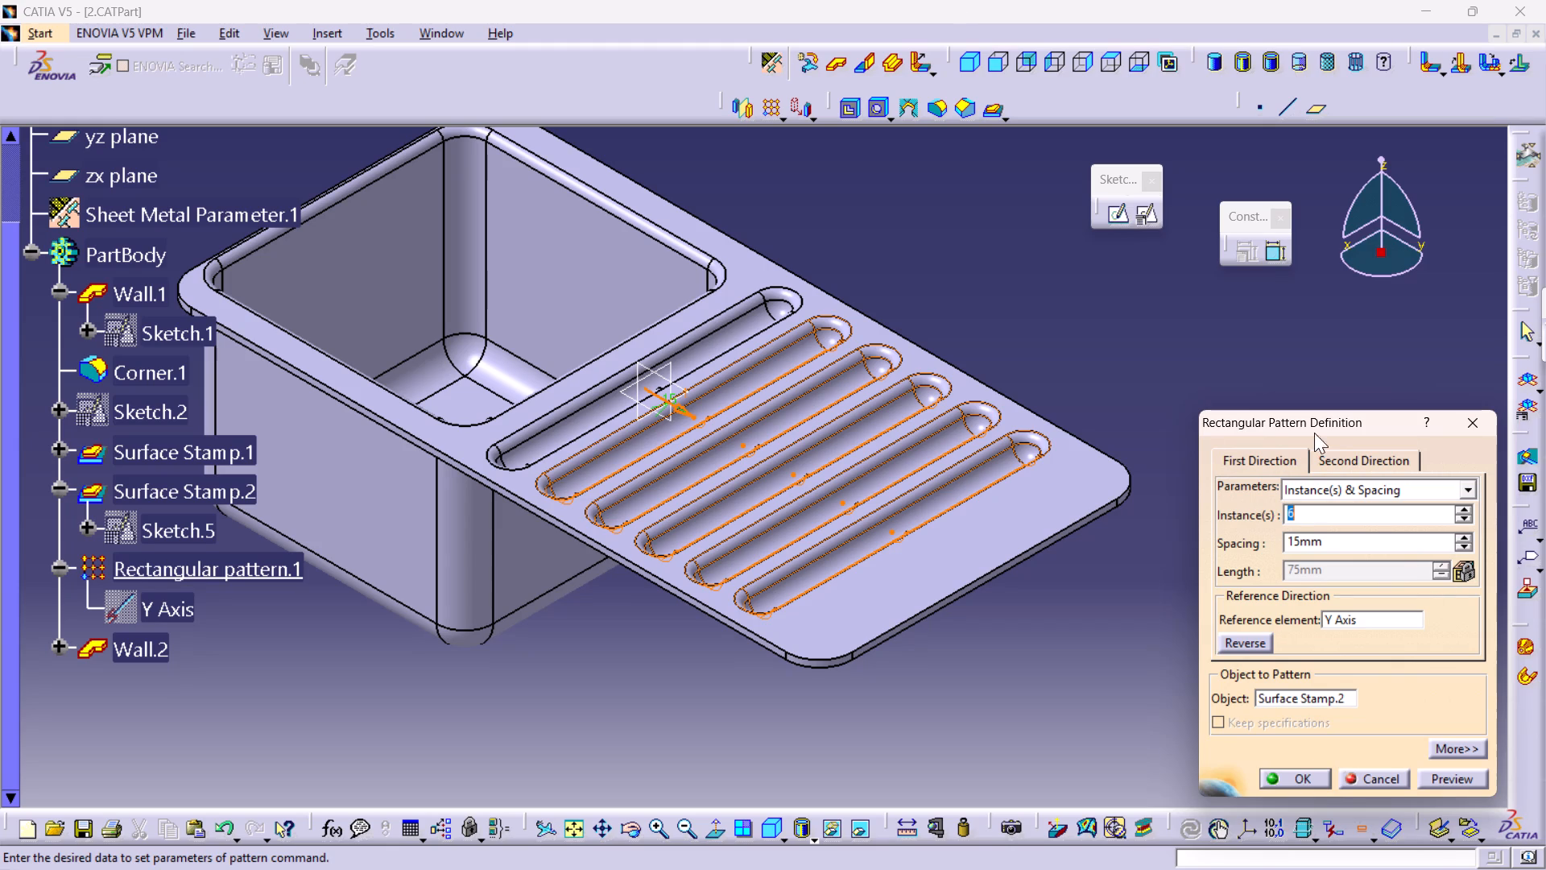
Close the rectangular pattern definition without changes and inspect the sink's bowl and drainboard slots from several angles.
left_click(1477, 417)
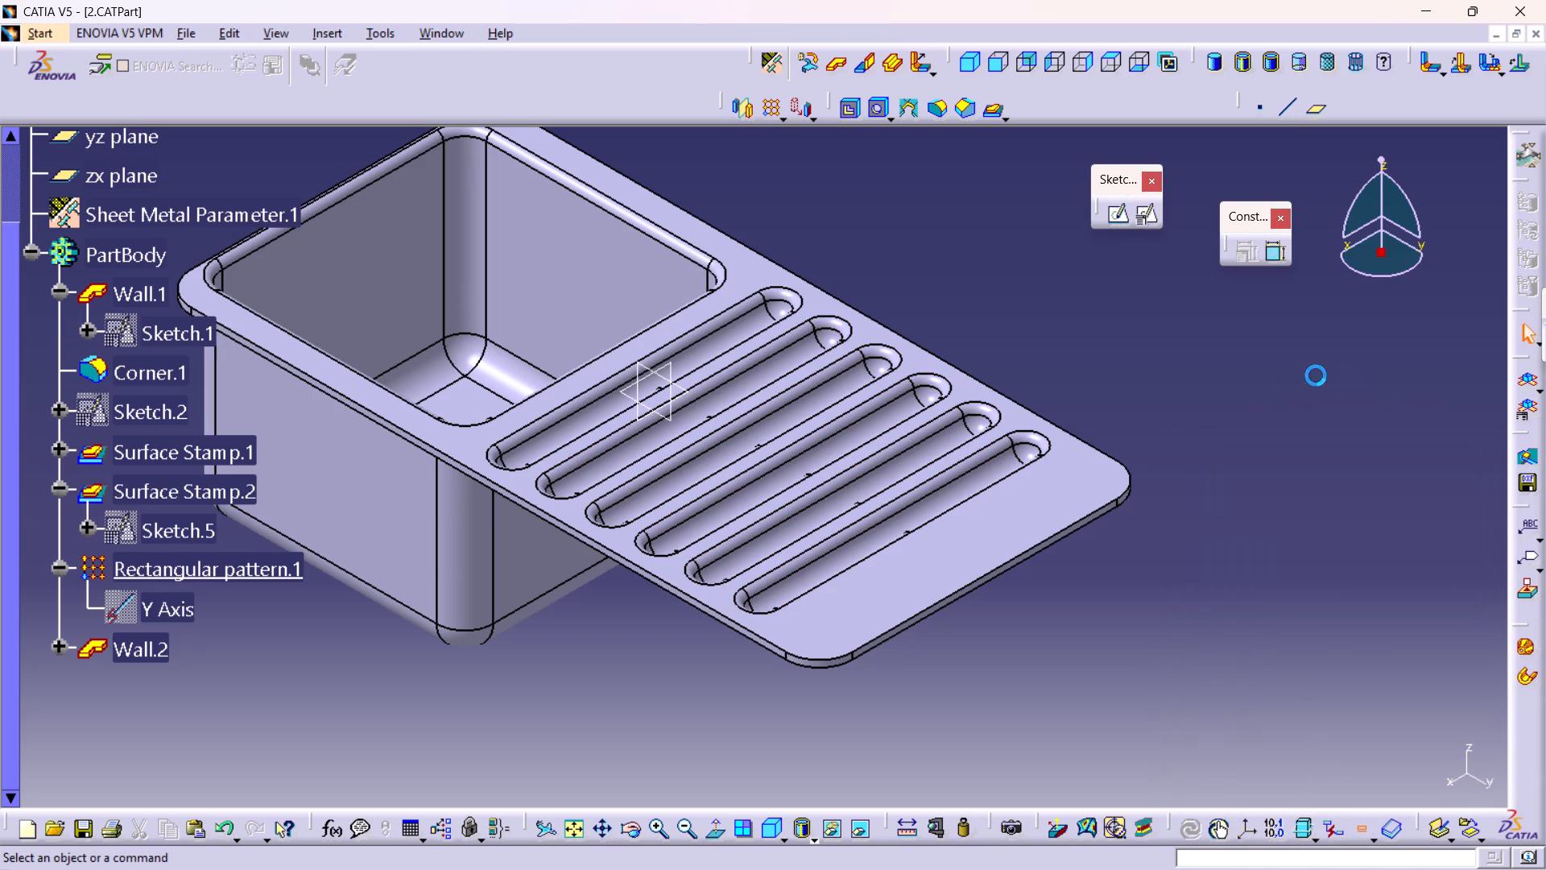
middle_click_drag(687, 507, 728, 578)
right_click_drag(687, 507, 728, 578)
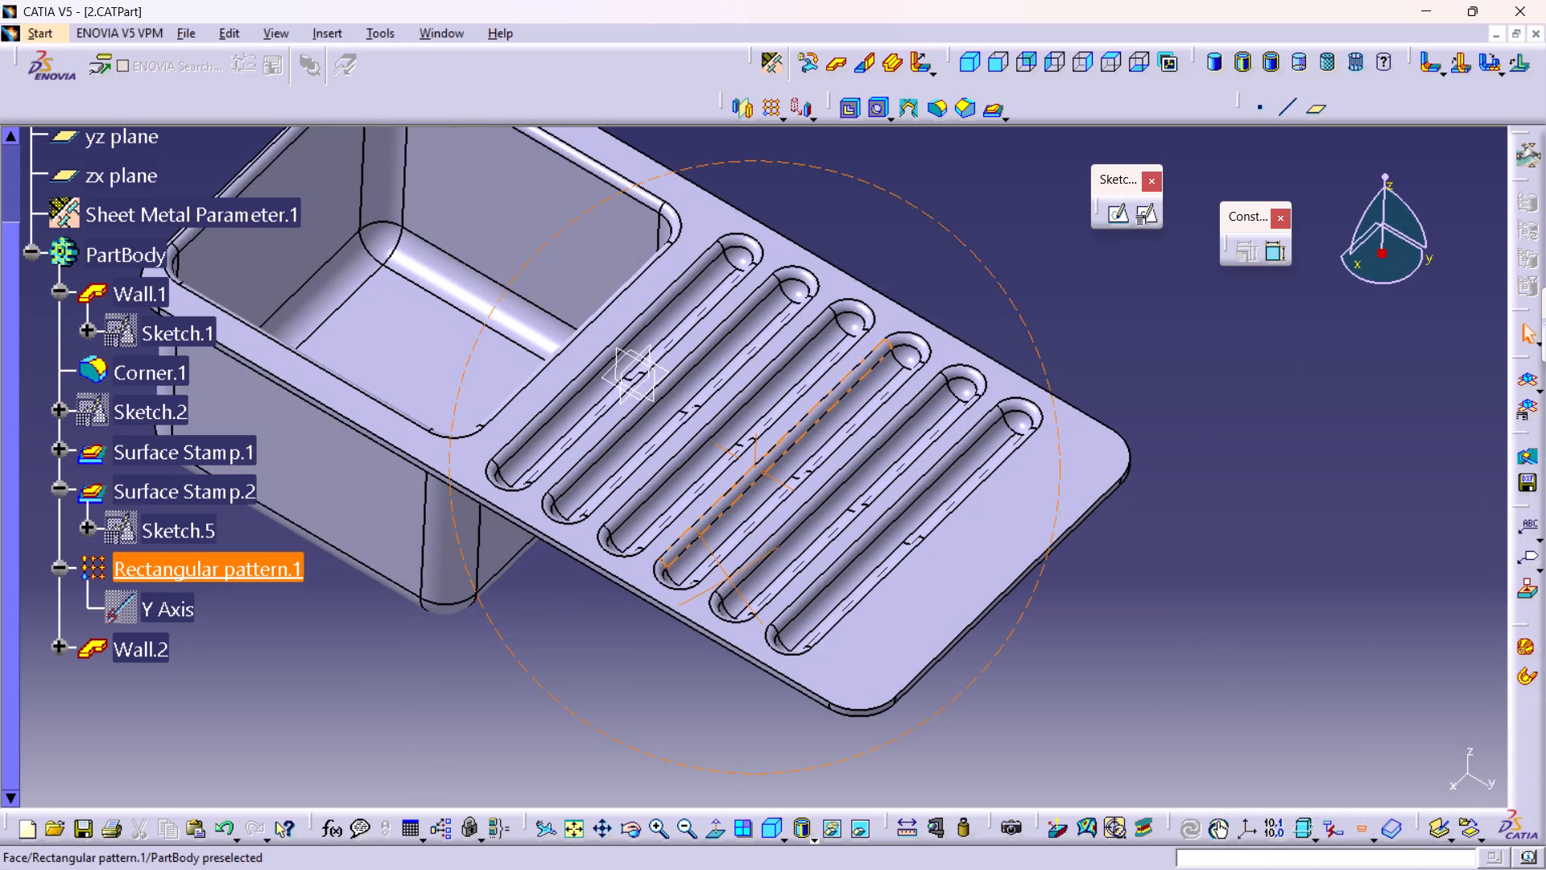
right_click_drag(728, 578, 728, 578)
middle_click_drag(728, 578, 728, 578)
middle_click_drag(730, 545, 701, 488)
right_click(730, 545)
middle_click_drag(701, 488, 779, 577)
right_click_drag(701, 488, 779, 577)
middle_click_drag(663, 604, 699, 657)
right_click(663, 604)
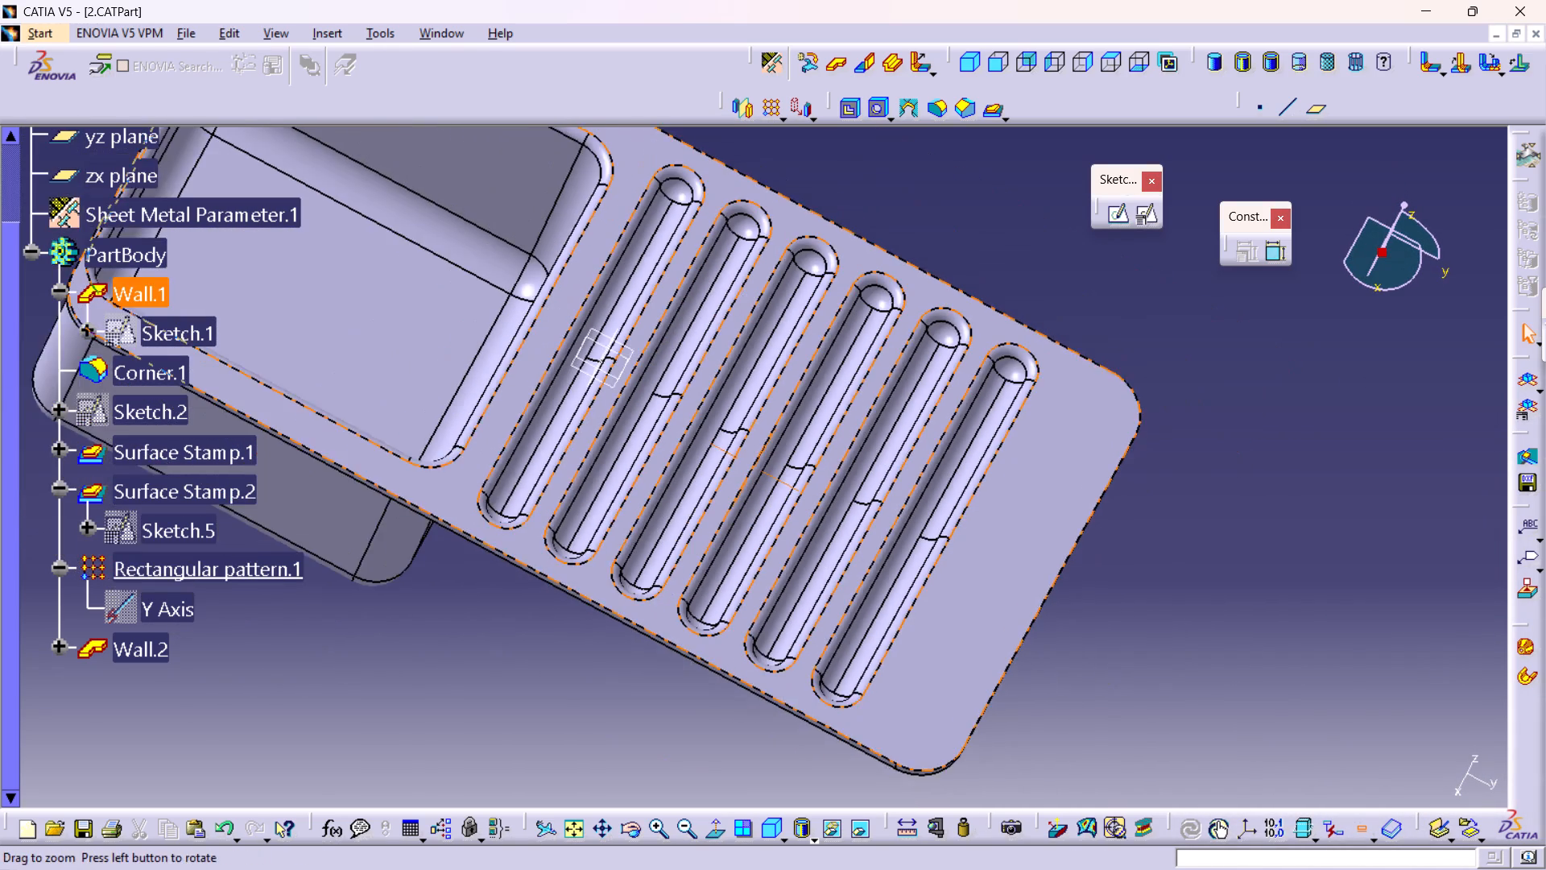
middle_click_drag(699, 657, 699, 658)
scroll(697, 623, "up", 1)
middle_click_drag(697, 623, 618, 499)
right_click_drag(697, 620, 618, 499)
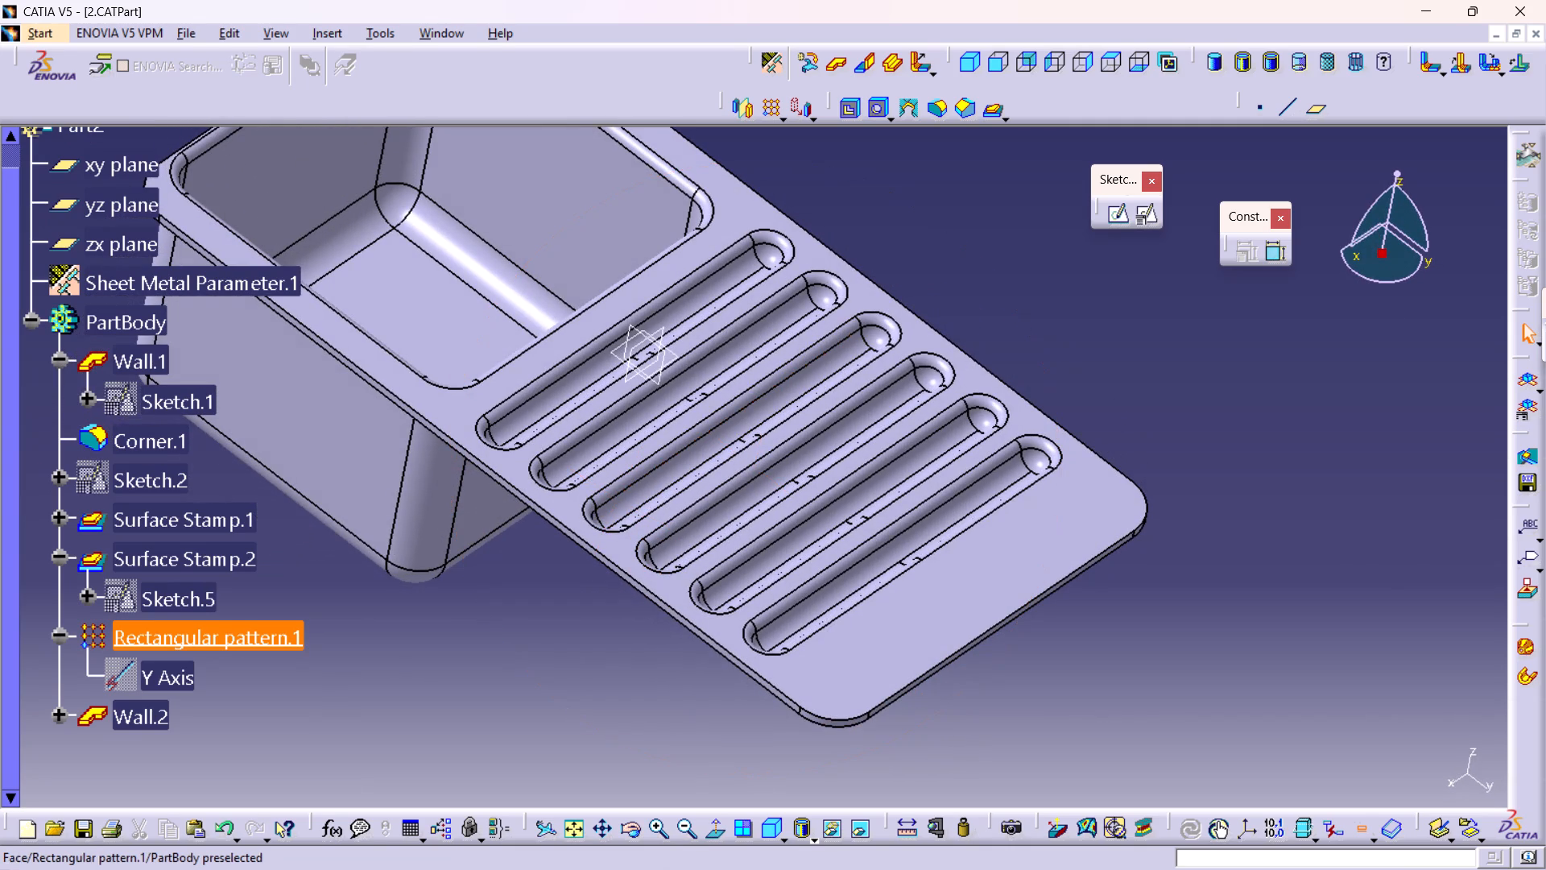
middle_click_drag(942, 304, 950, 329)
right_click(942, 304)
middle_click_drag(787, 317, 814, 379)
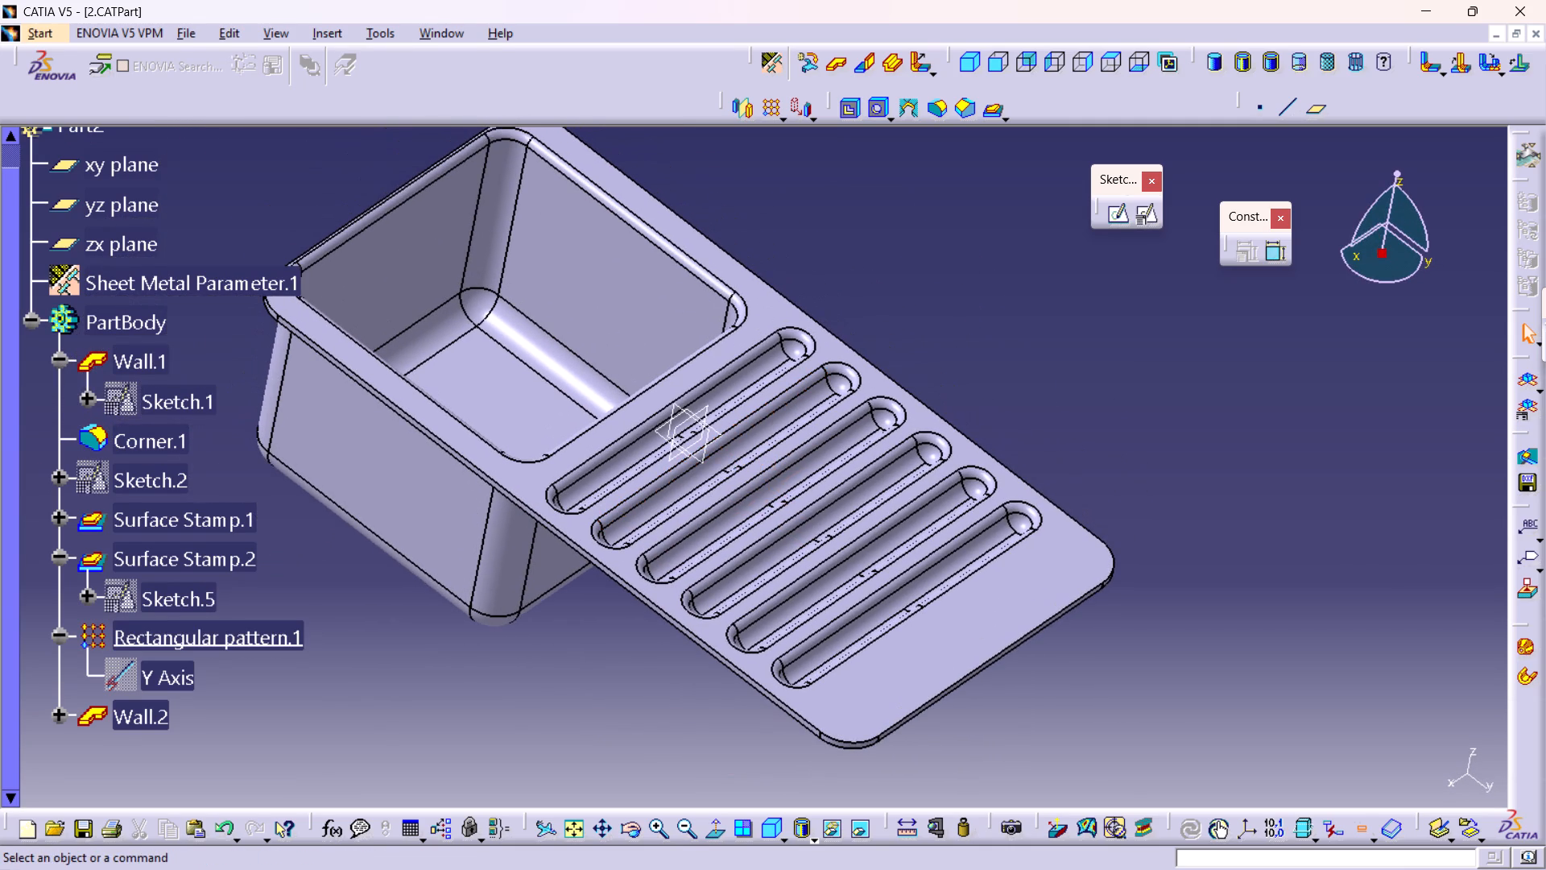
Save the sink part.
key("ctrl+s")
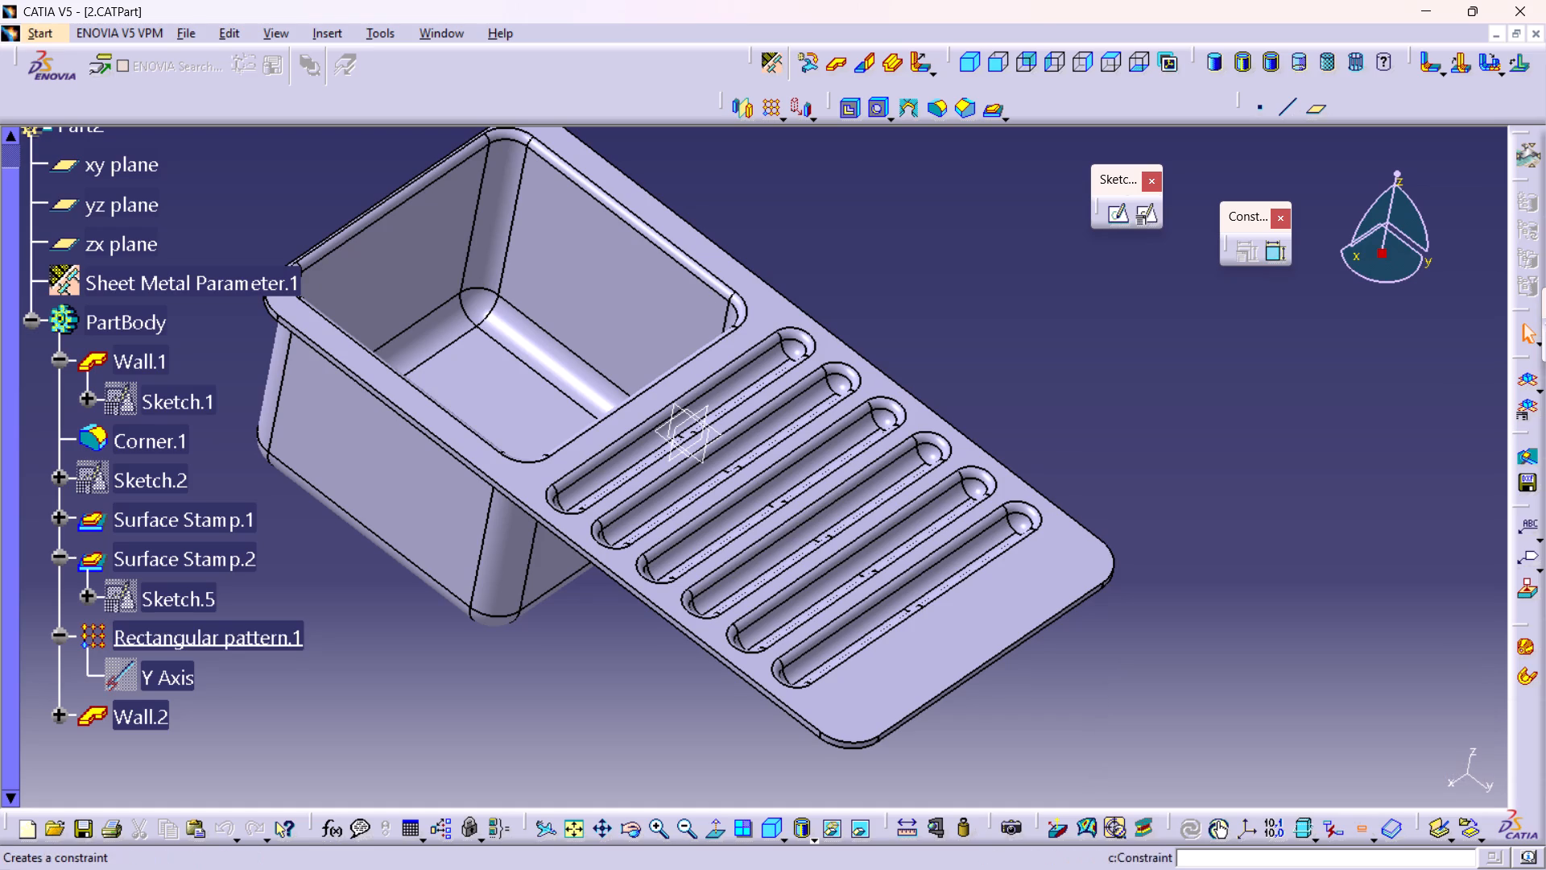
Show the whole sink in the isometric view.
middle_click(746, 498)
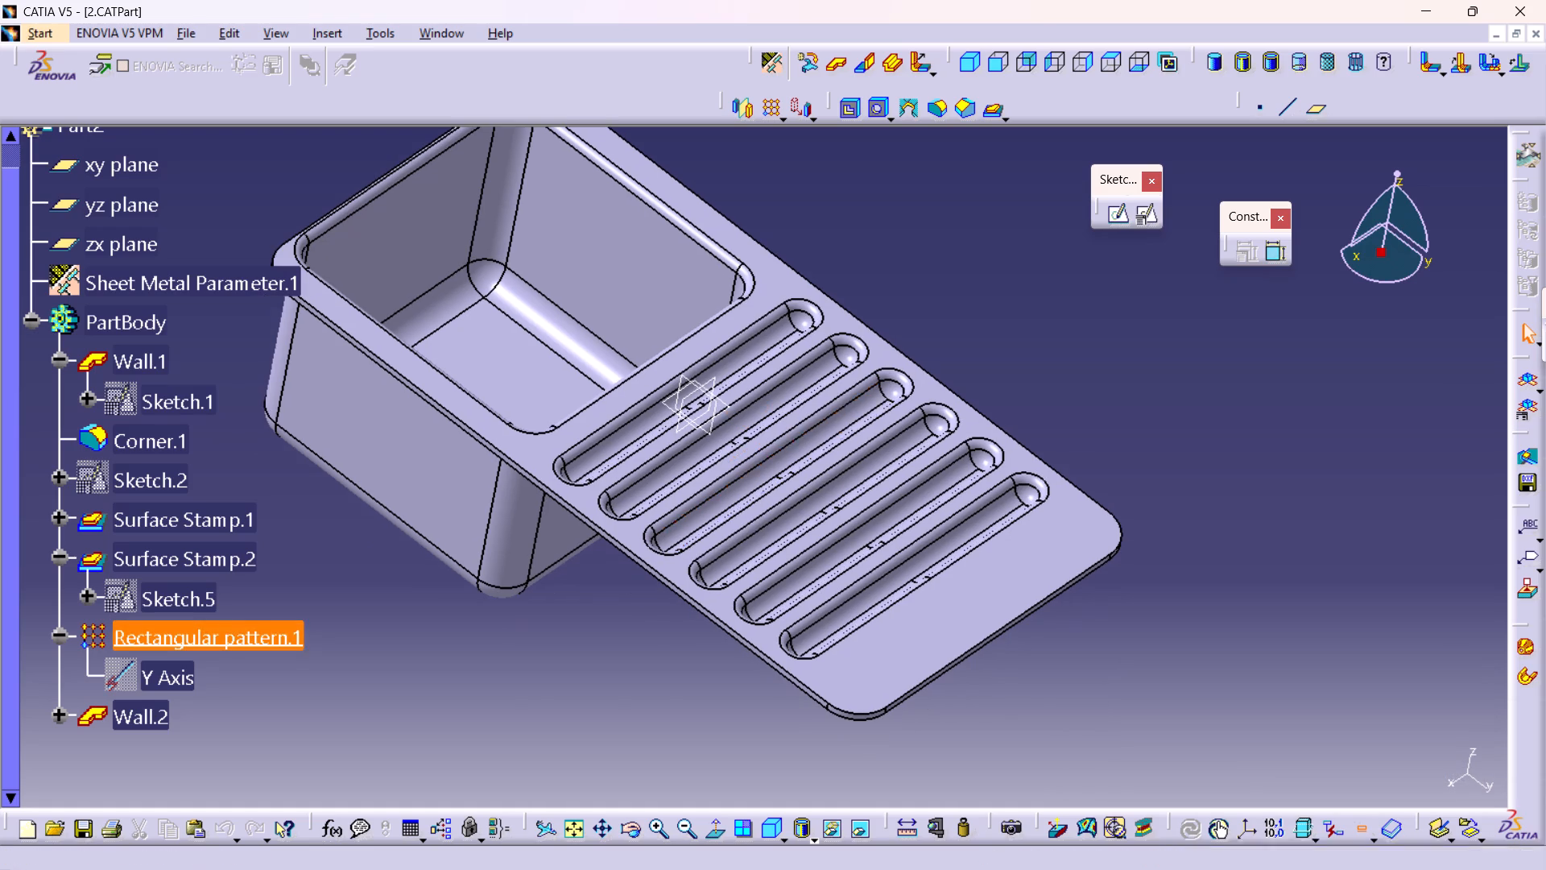
left_click(973, 61)
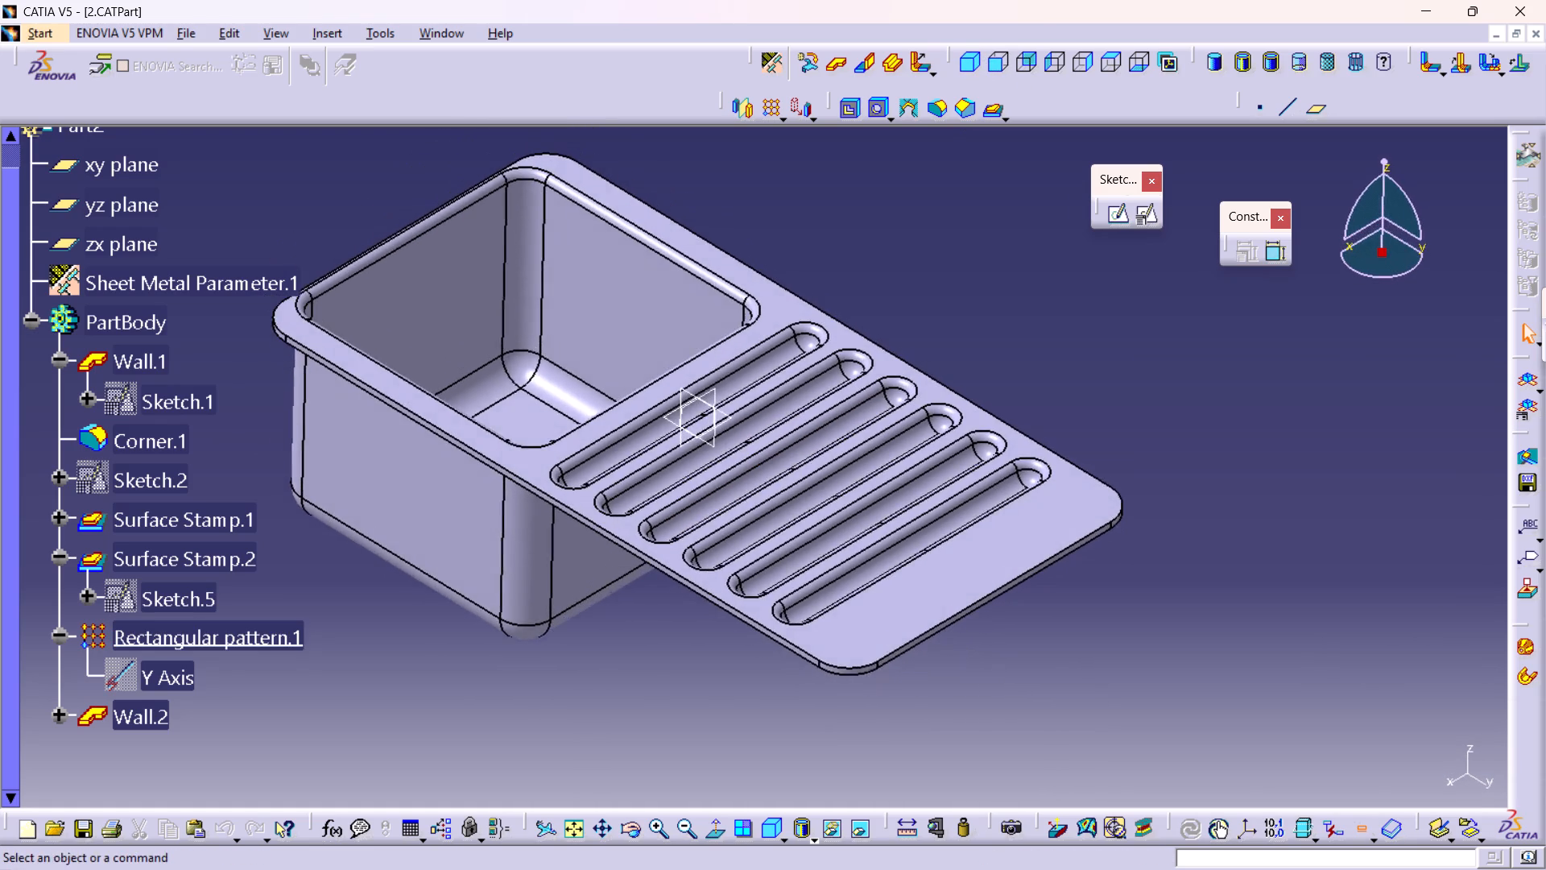
middle_click_drag(585, 371, 593, 385)
right_click(585, 371)
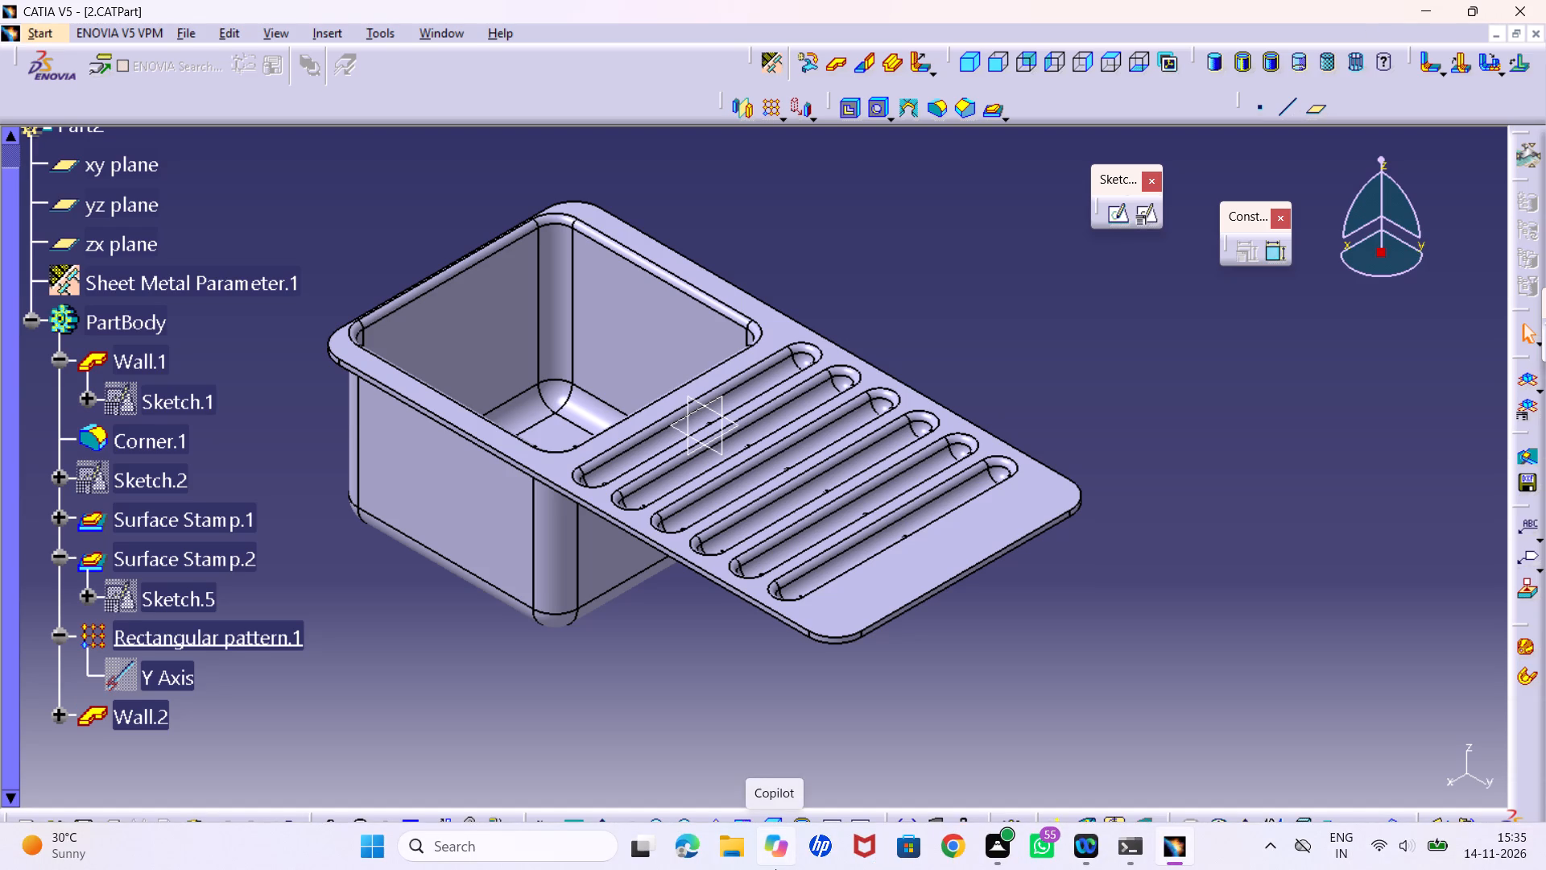
scroll(775, 869, "up", 1)
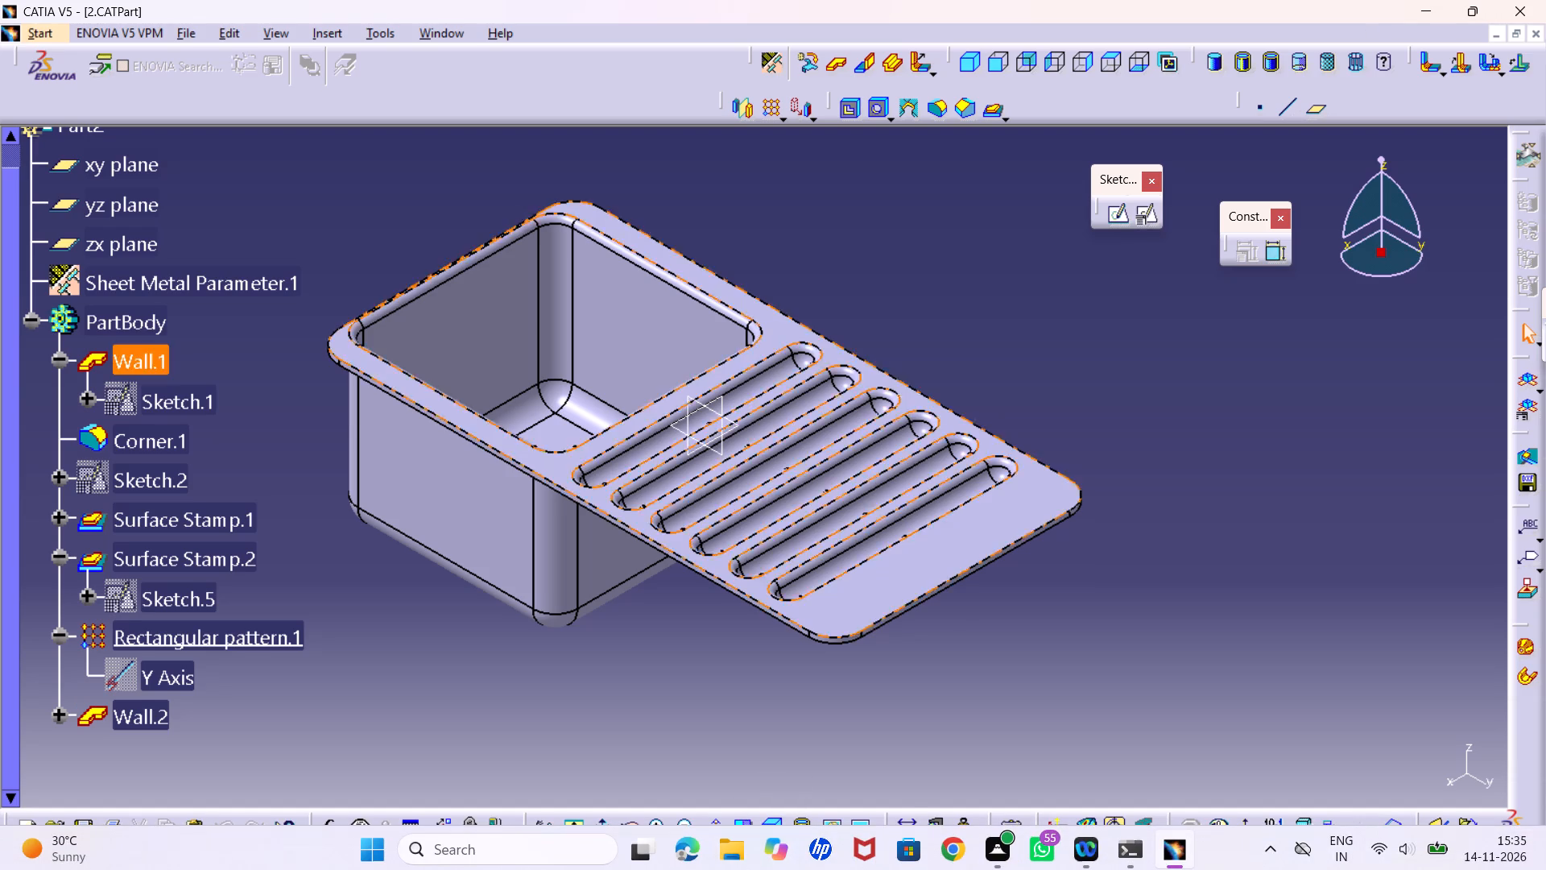
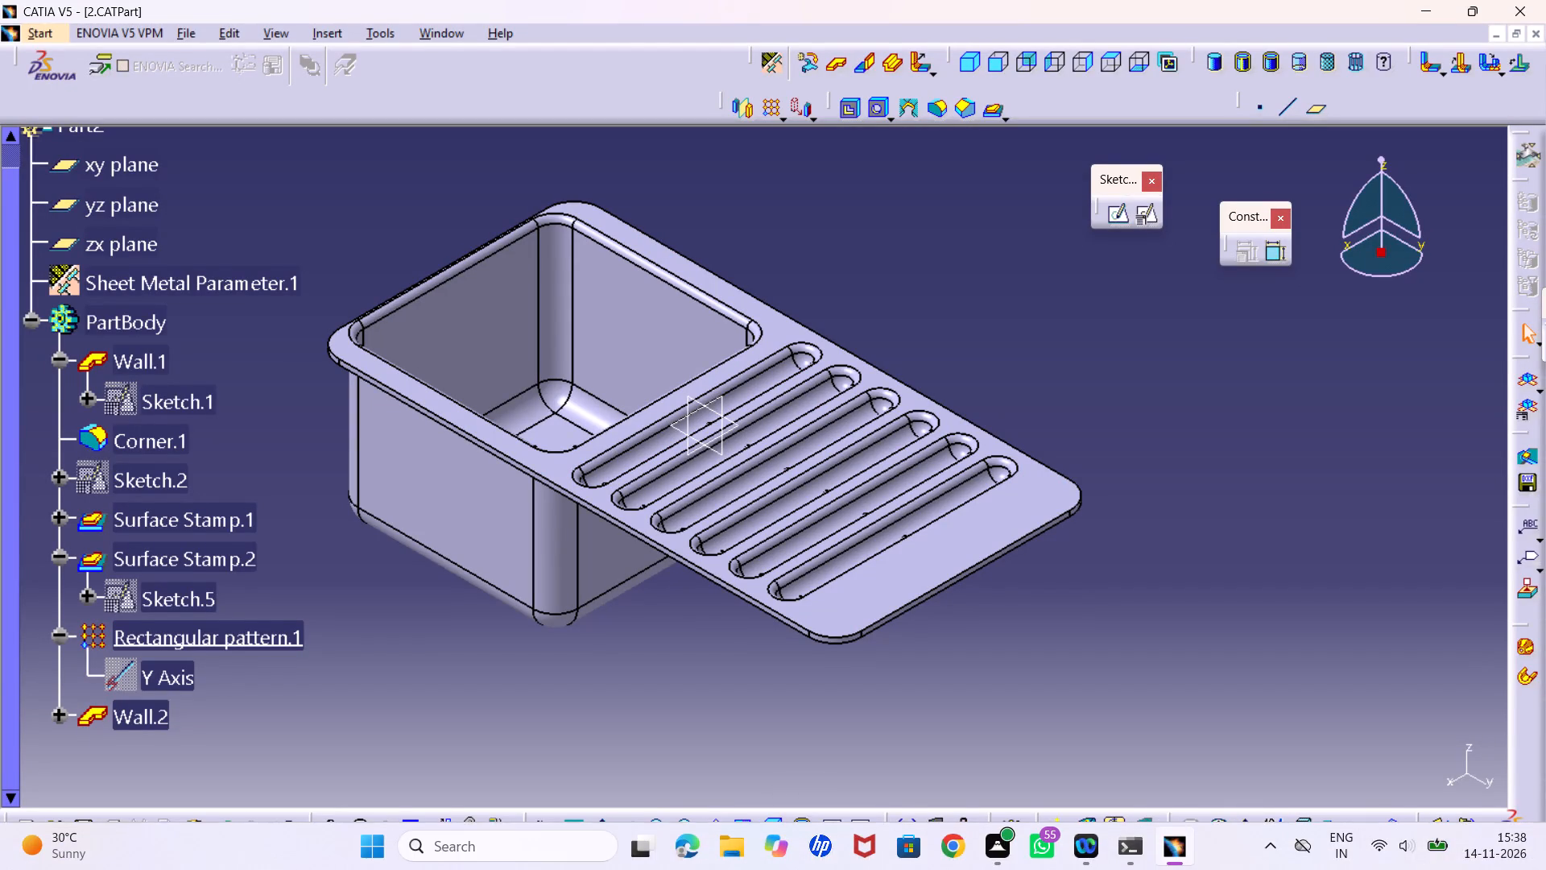
Save the sink part again under its existing file name.
key("ctrl+s")
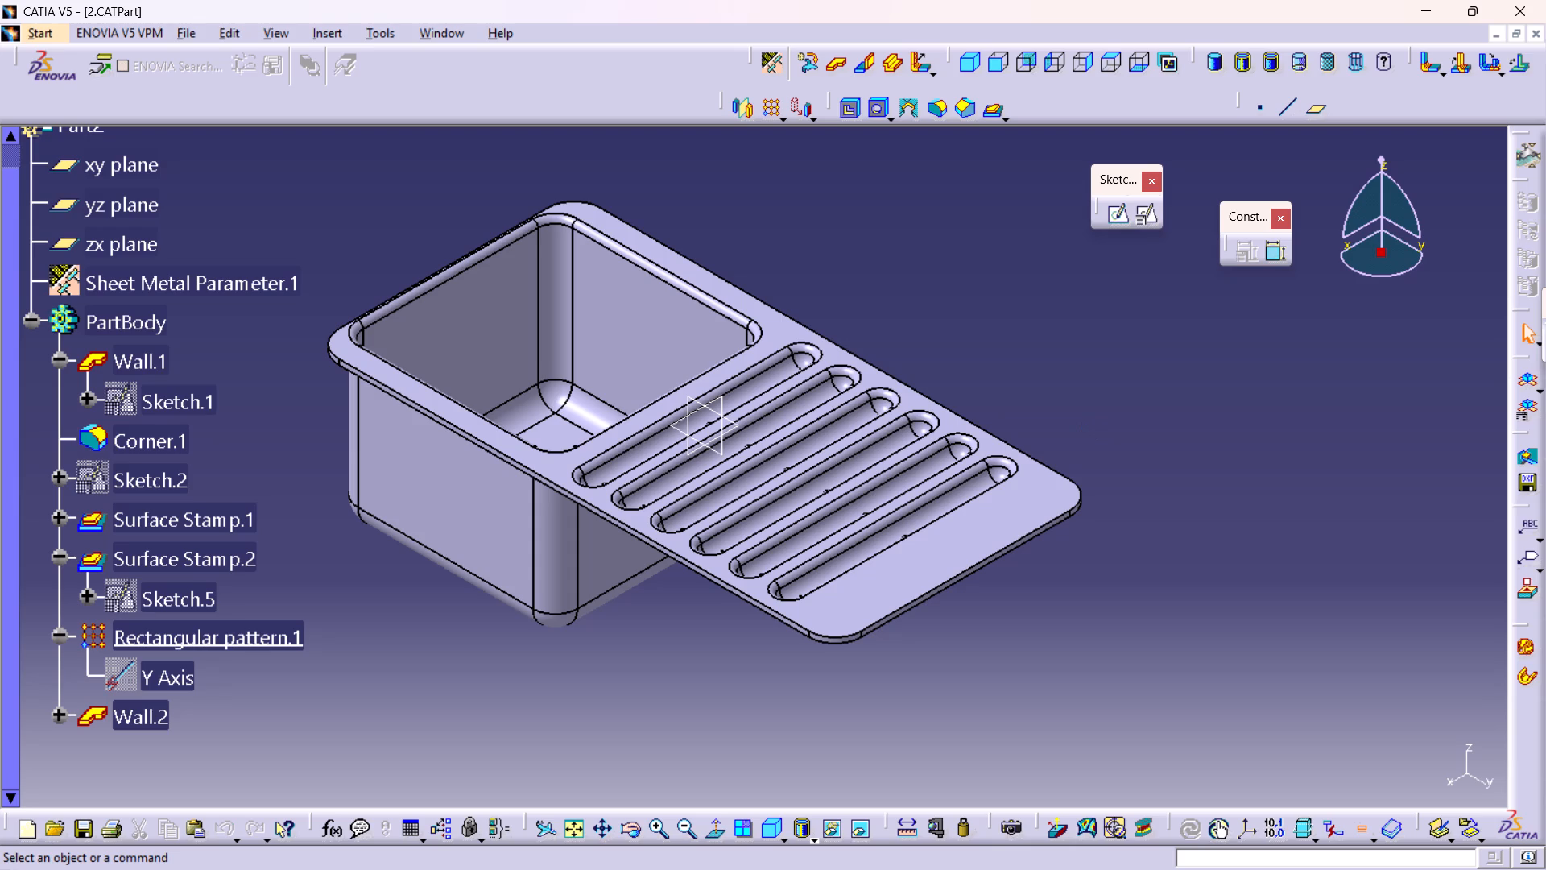
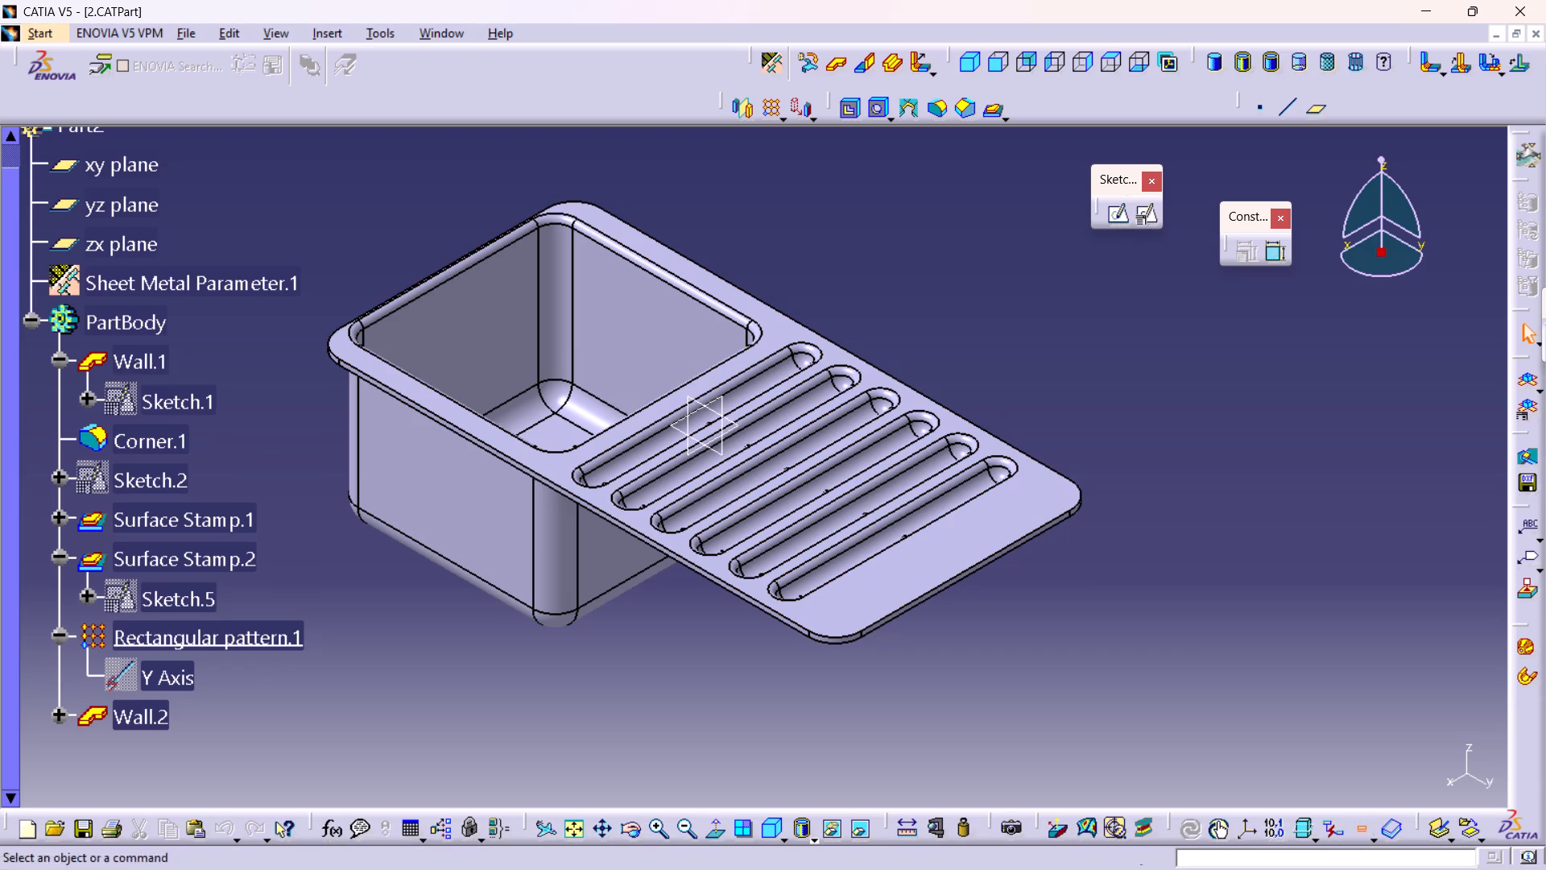
Print the whole sink document with Microsoft Print to PDF, saving the output as 2 in the sheetmetal folder.
key("ctrl+p")
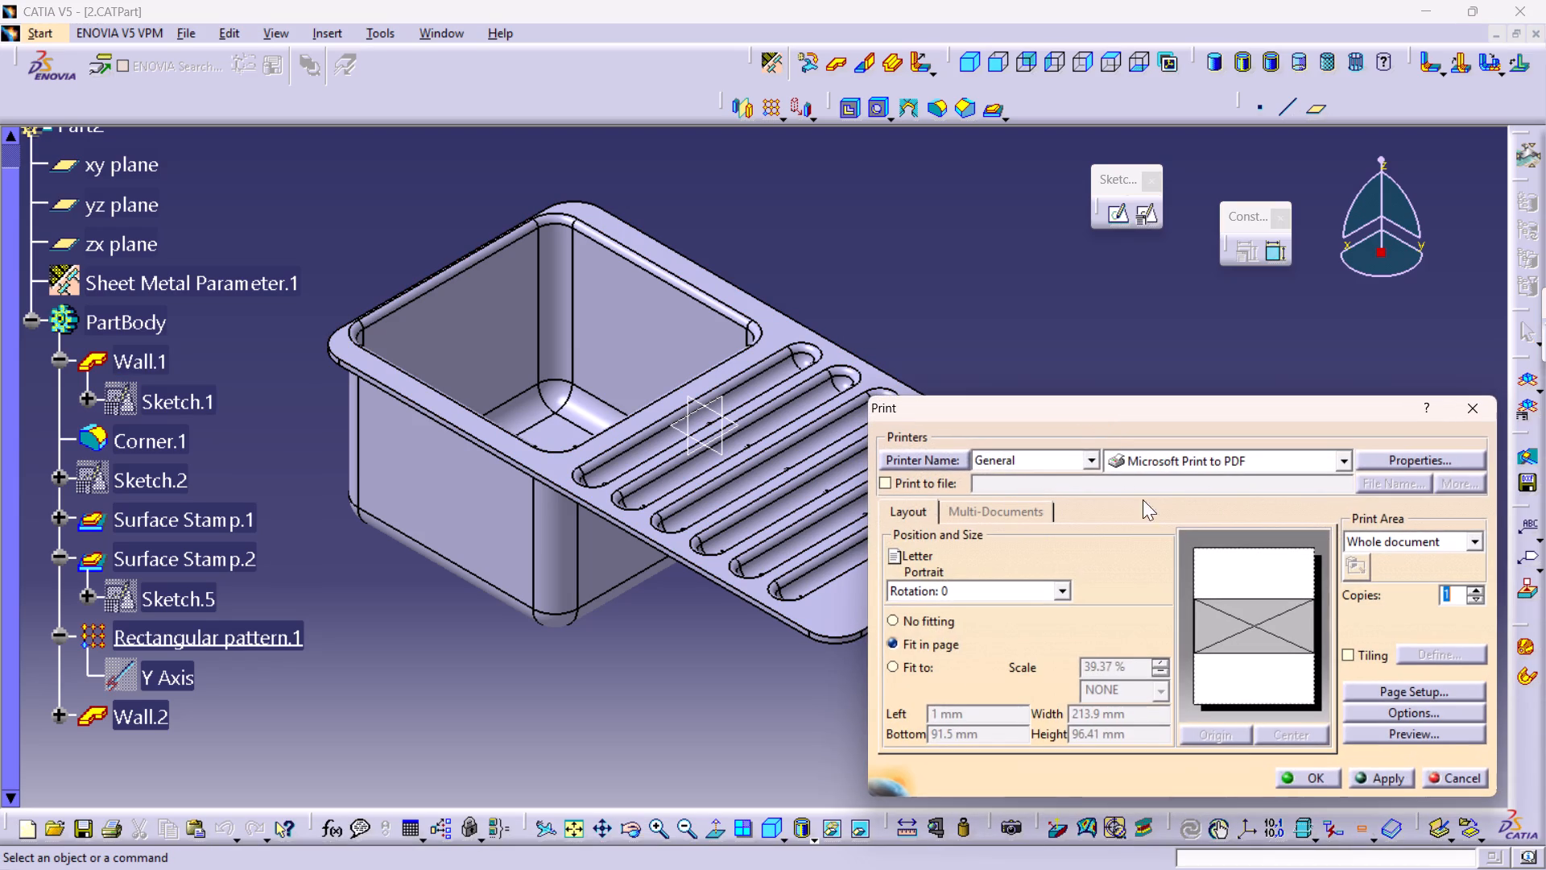
left_click(1300, 777)
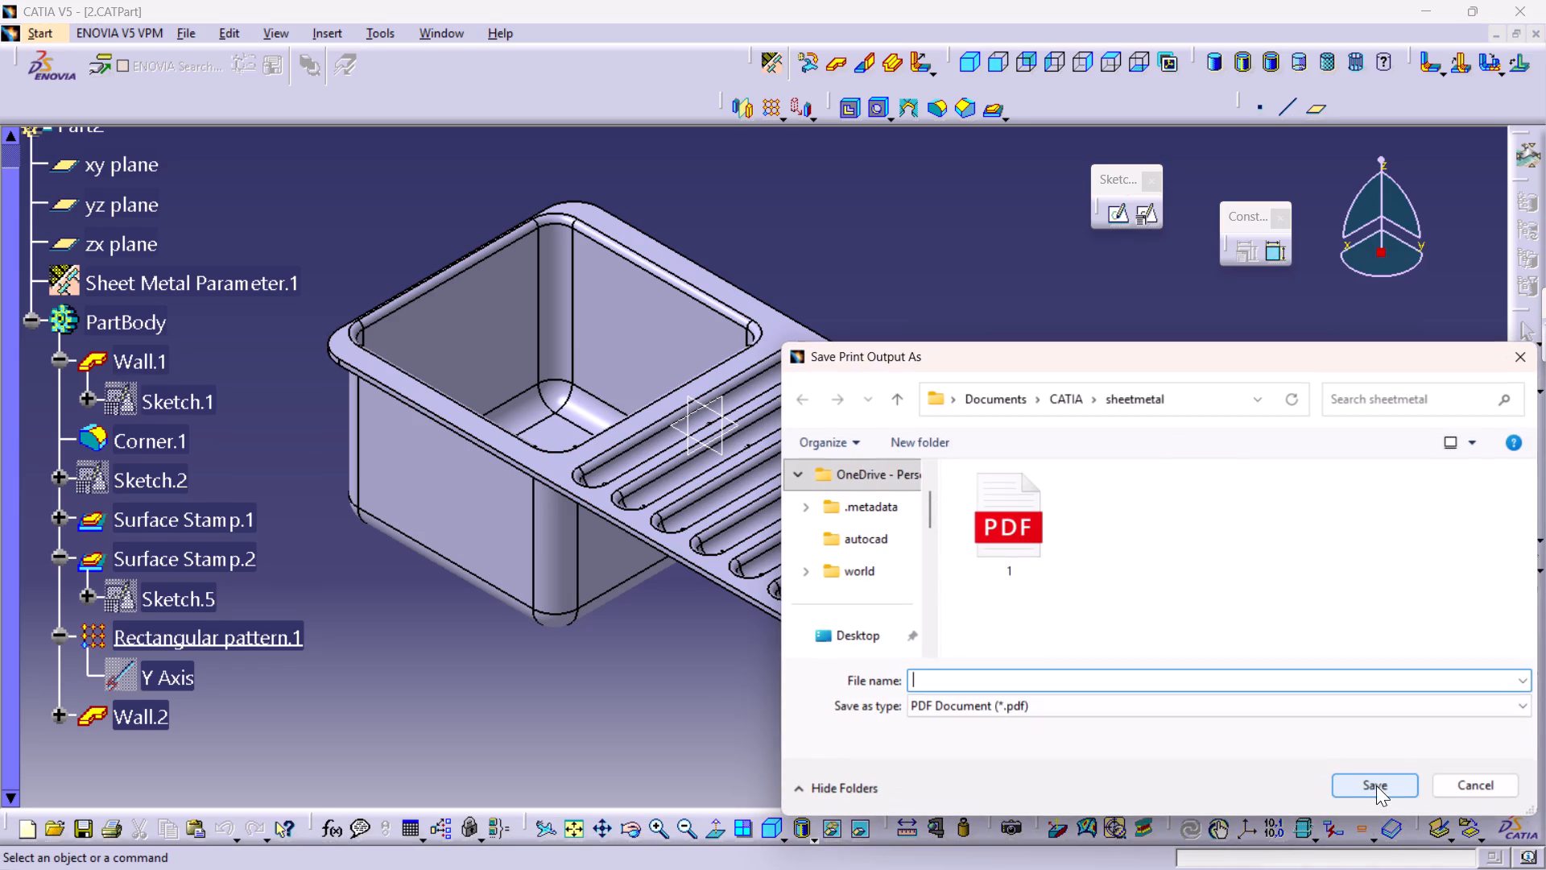
key("2")
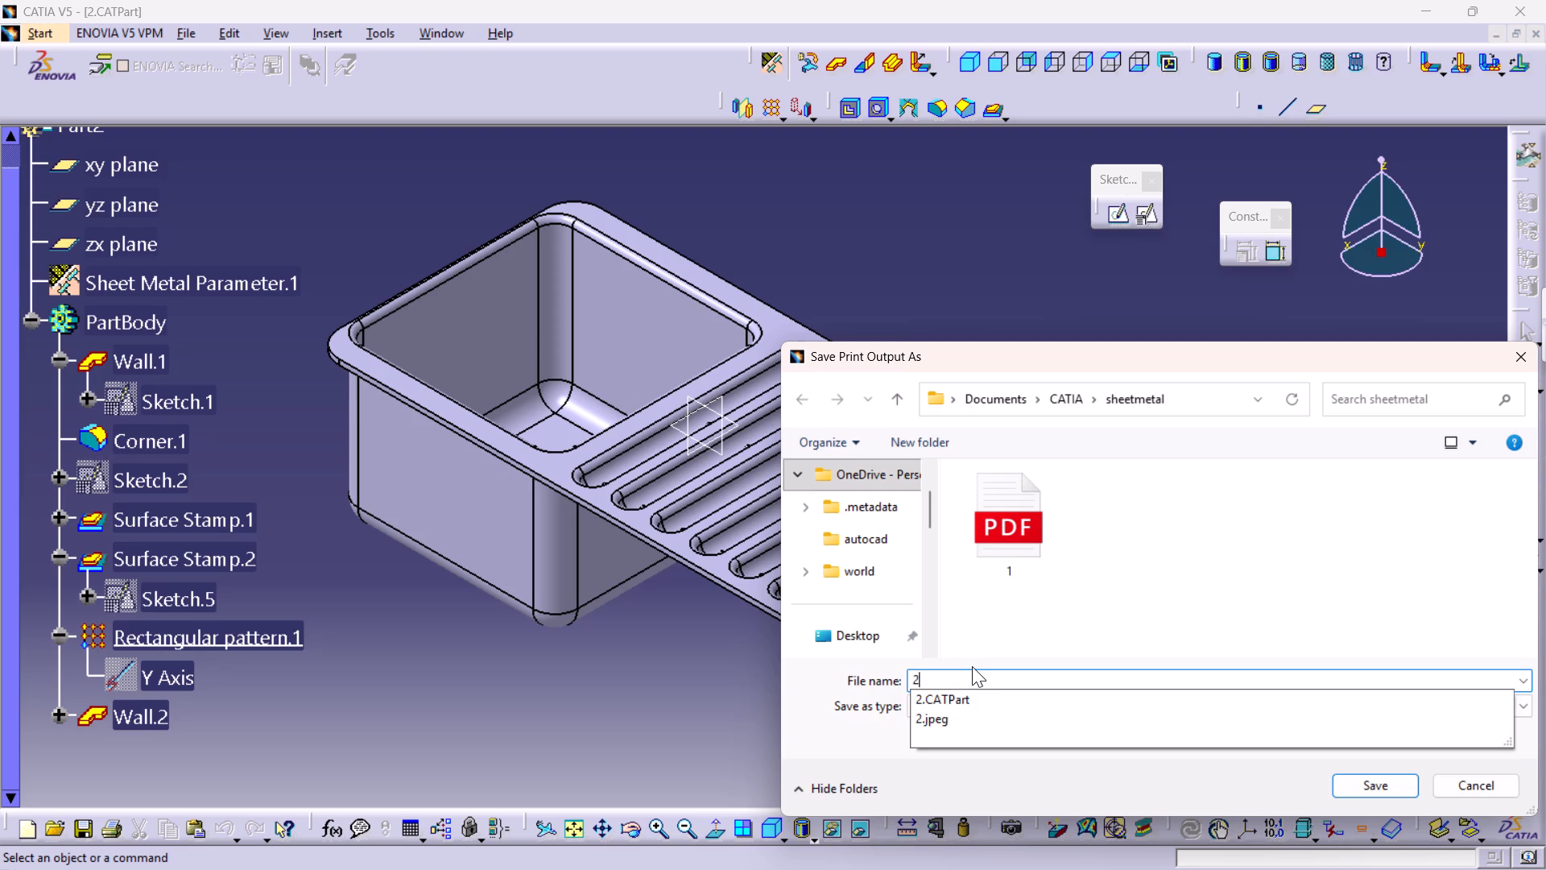
key("Return")
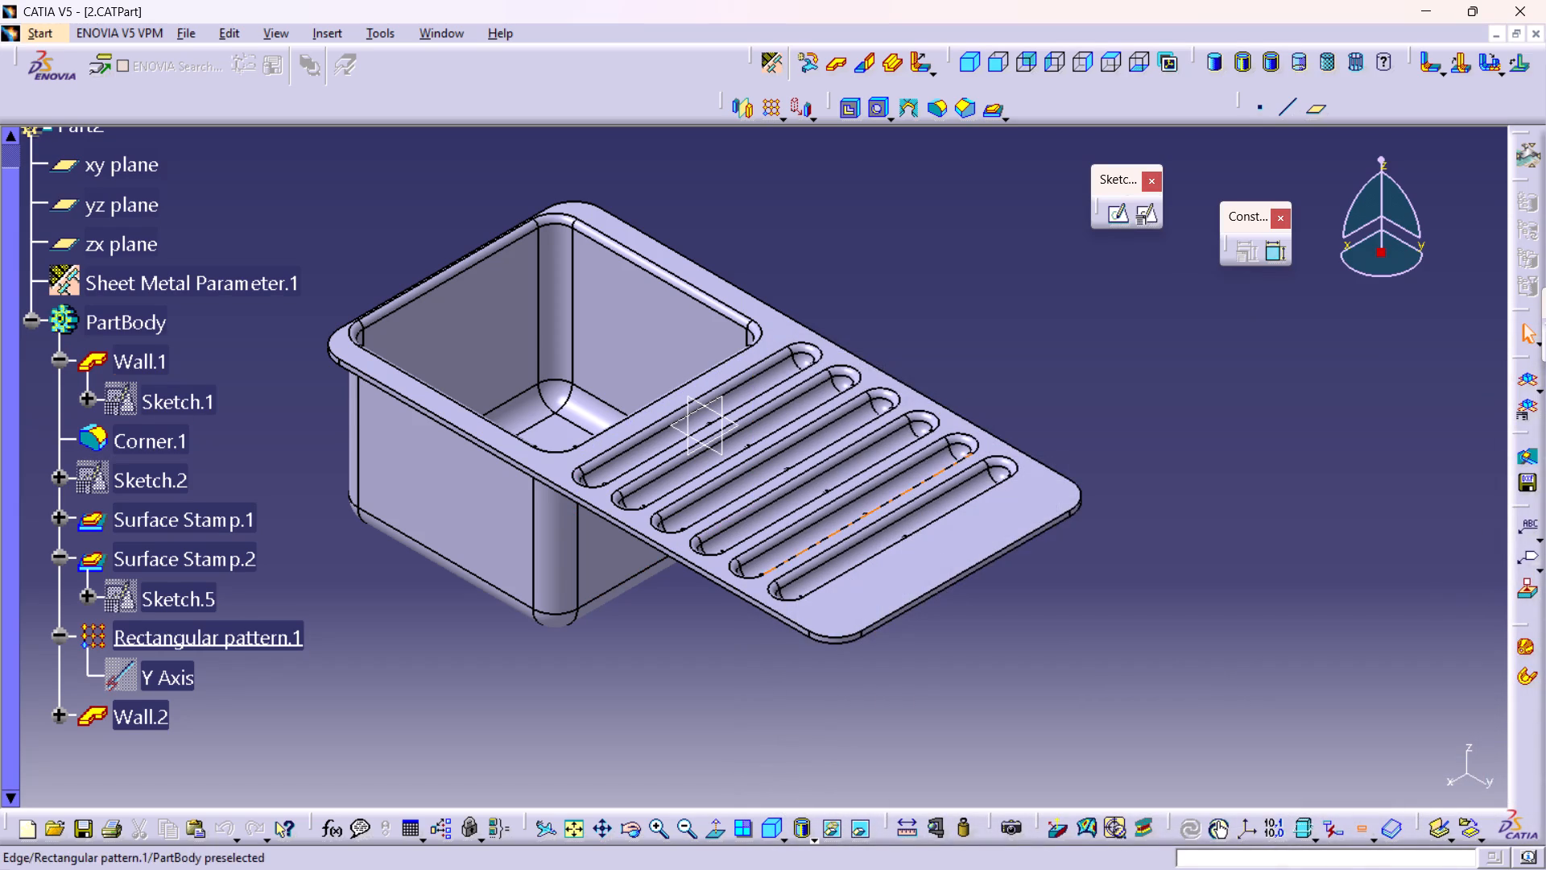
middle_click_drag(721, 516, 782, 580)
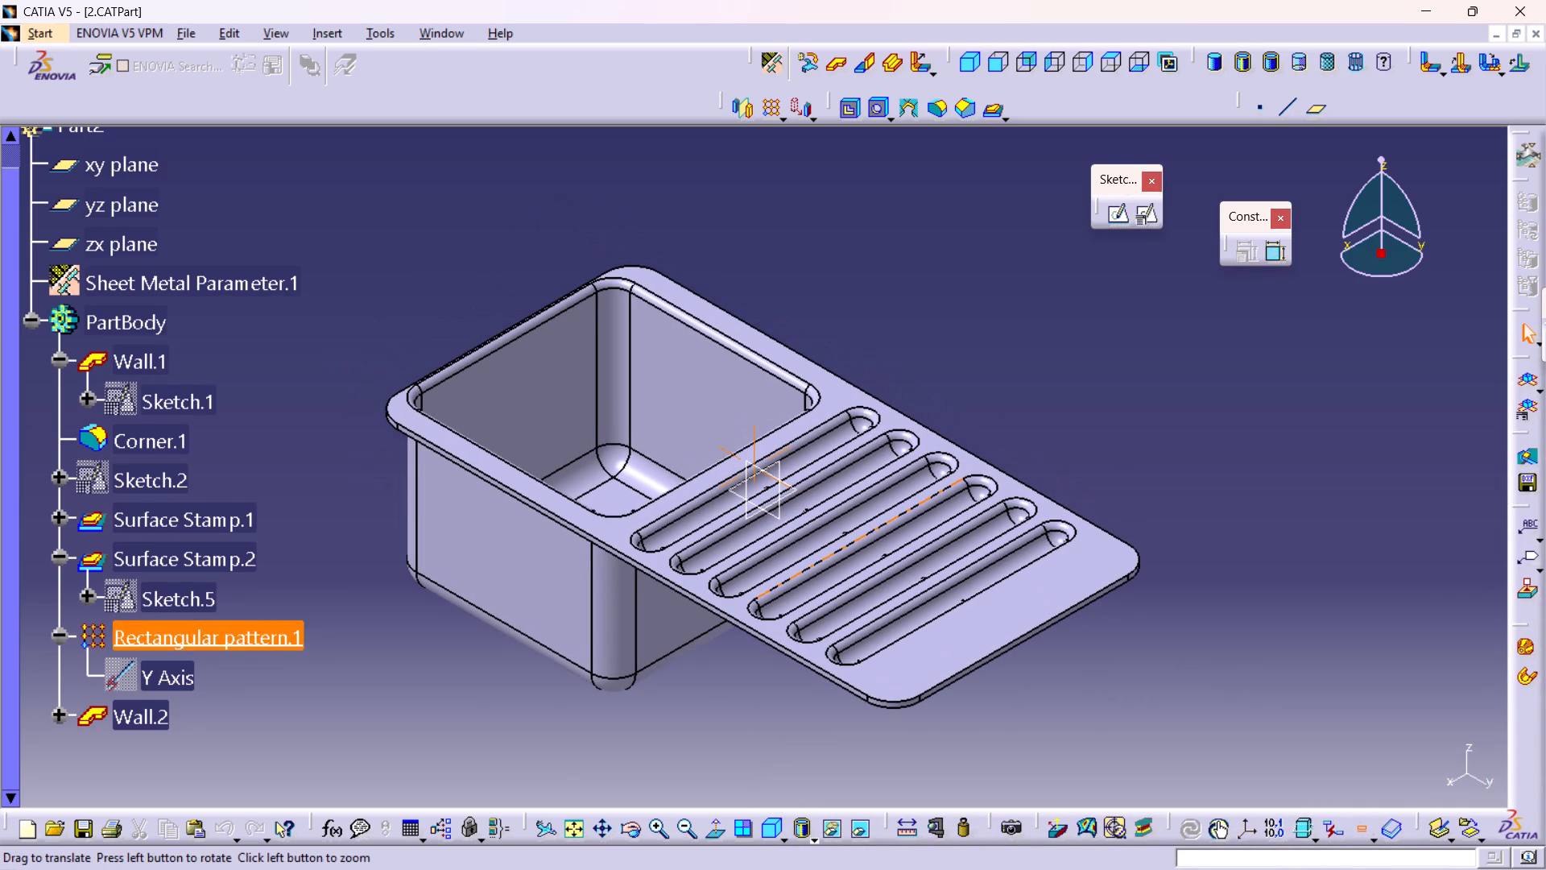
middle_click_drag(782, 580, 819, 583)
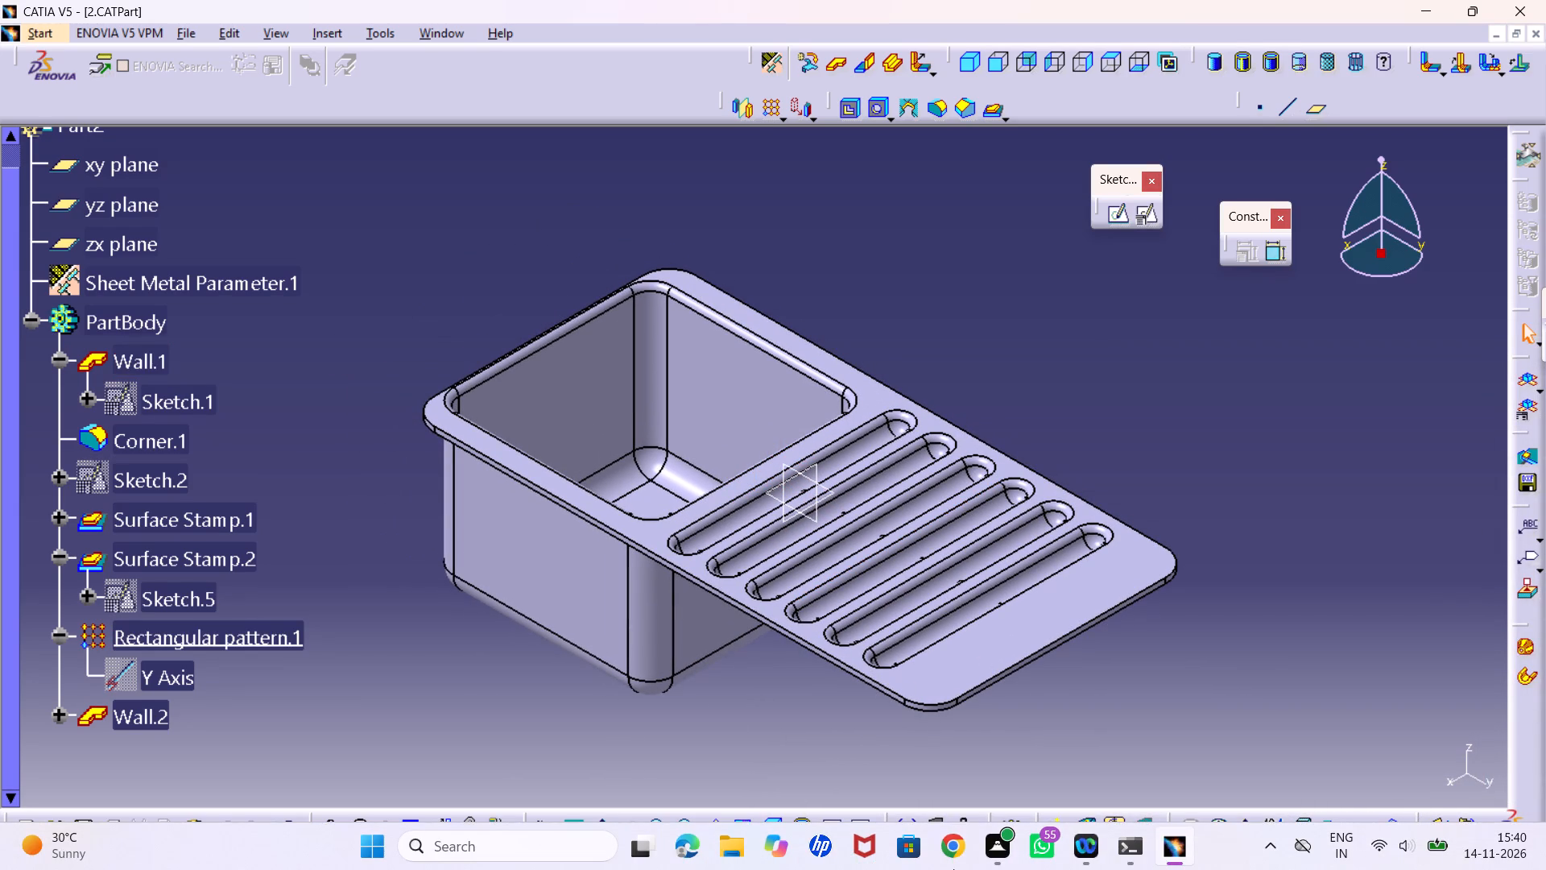